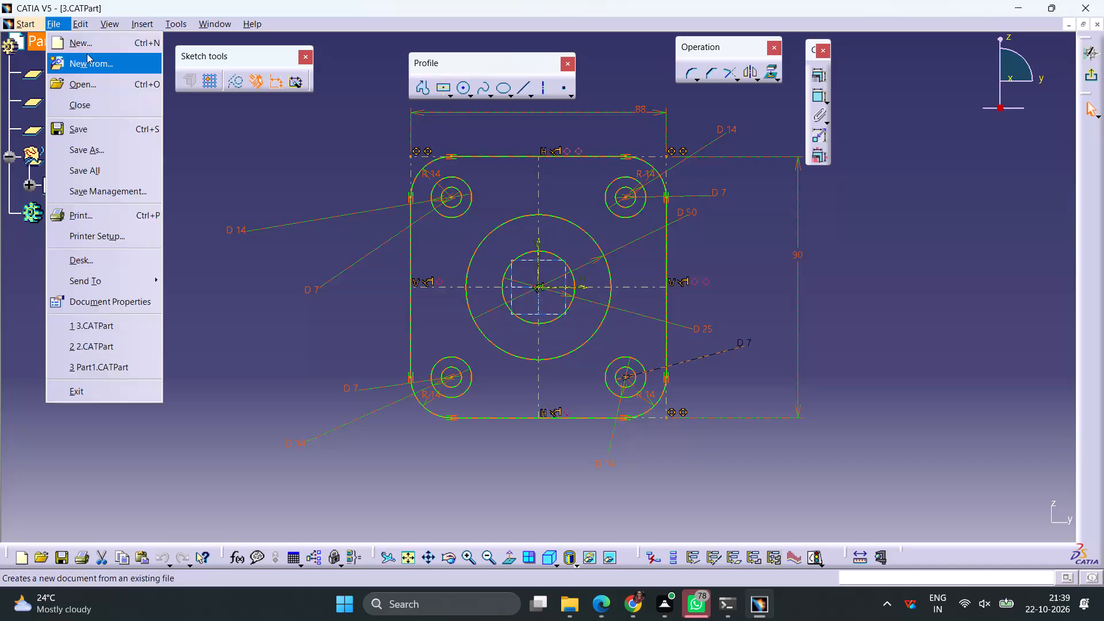
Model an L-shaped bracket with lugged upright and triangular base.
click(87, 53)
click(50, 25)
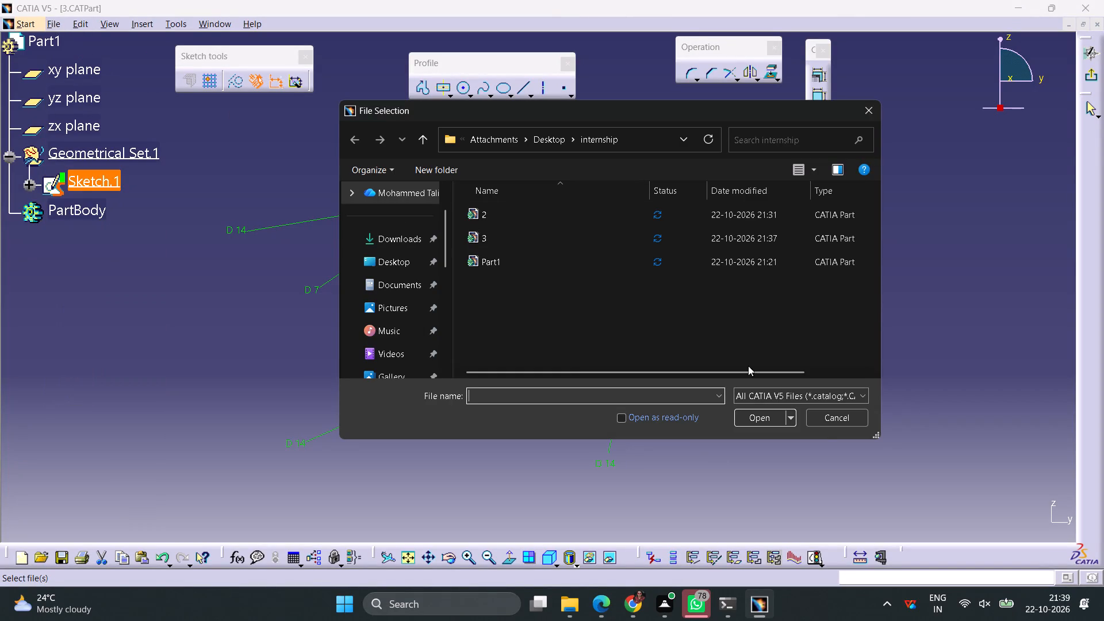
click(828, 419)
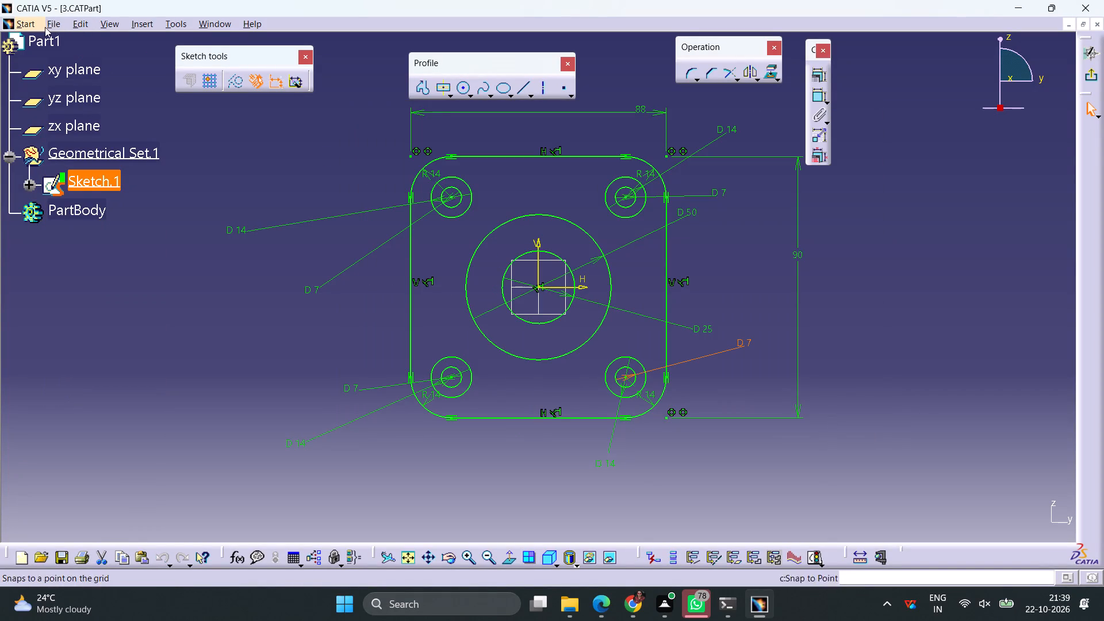
Create a new Part document named 4 with a geometrical set.
click(52, 27)
click(71, 47)
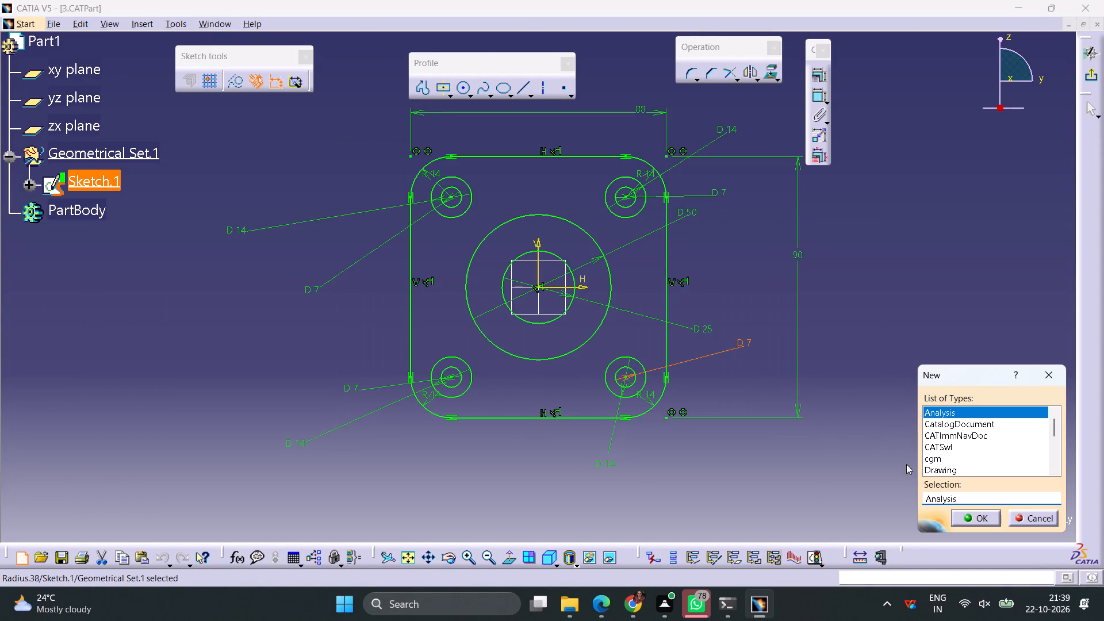
key(p)
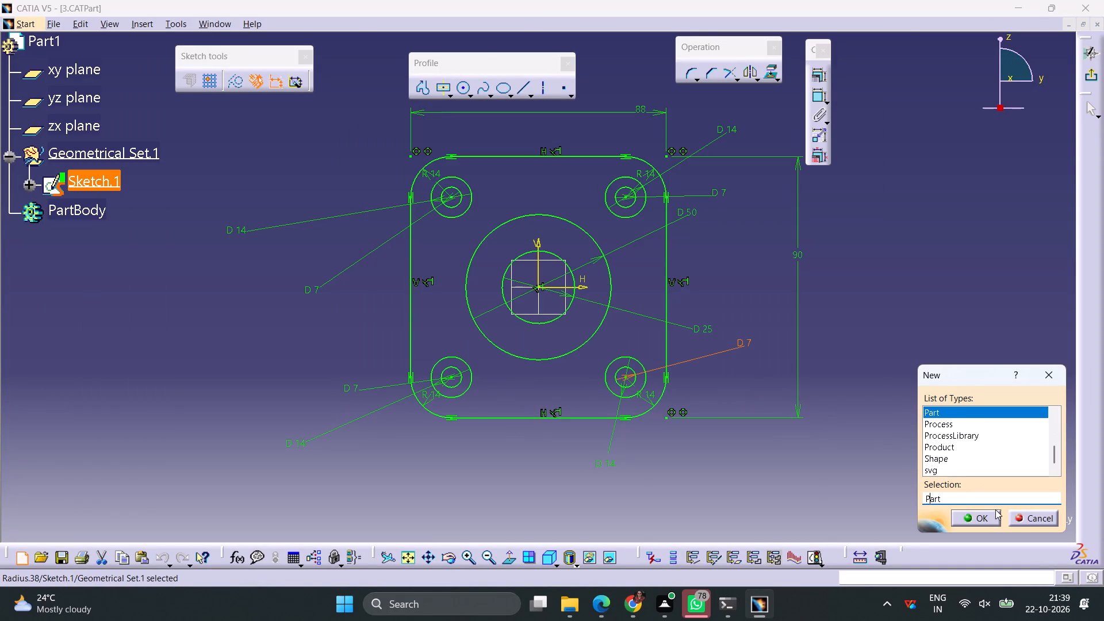
click(987, 521)
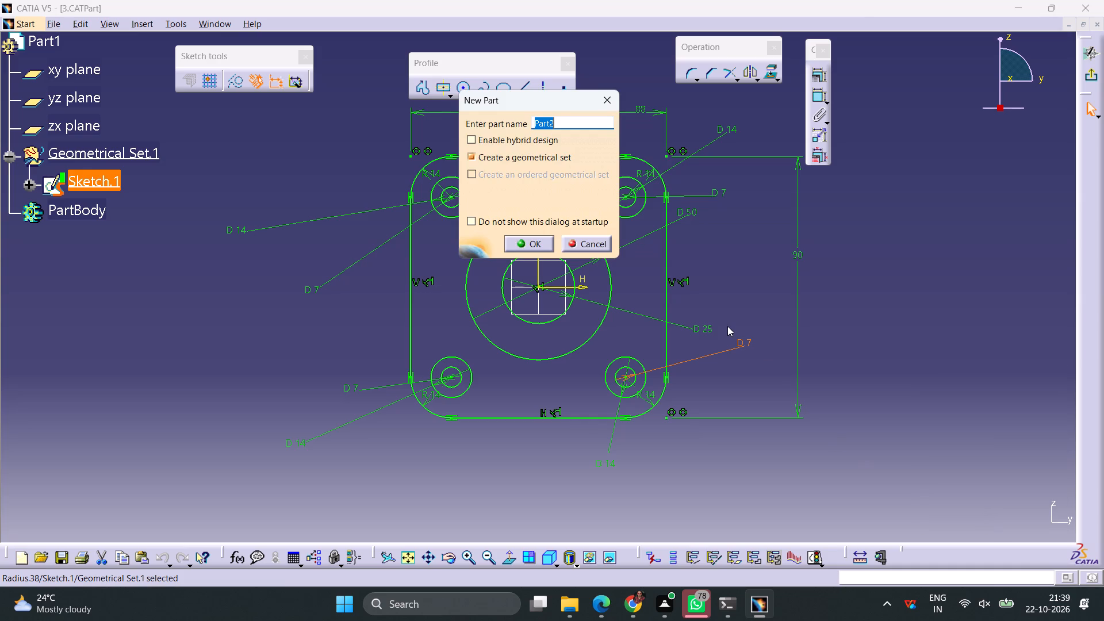
key(4)
click(519, 244)
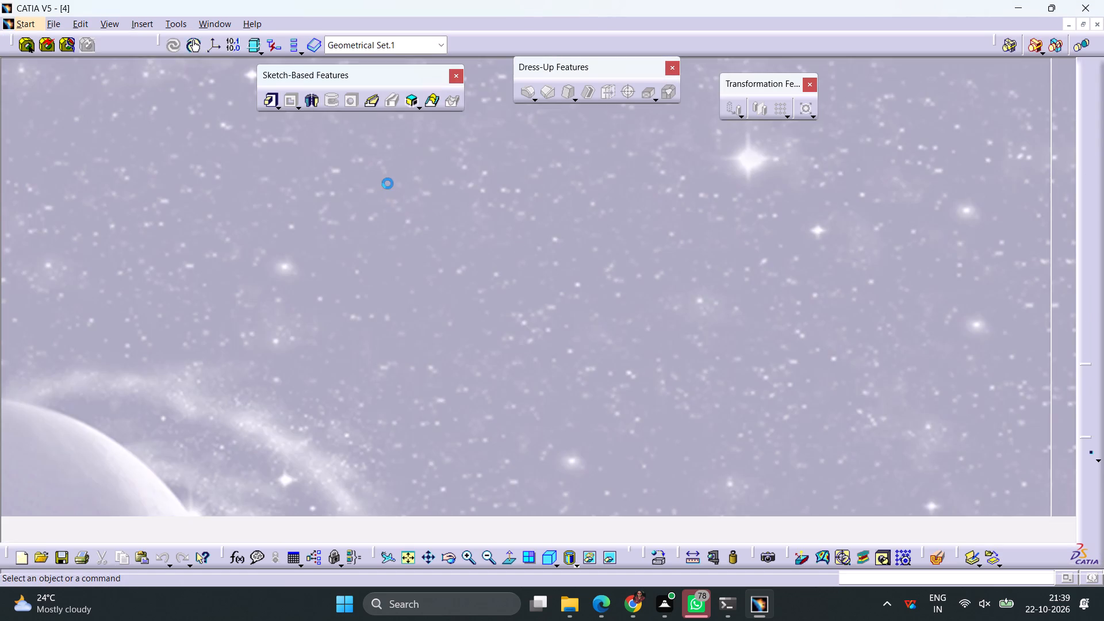
Create another new part in the Part Design workbench, keeping the default name Part3 and the geometrical set option.
click(28, 25)
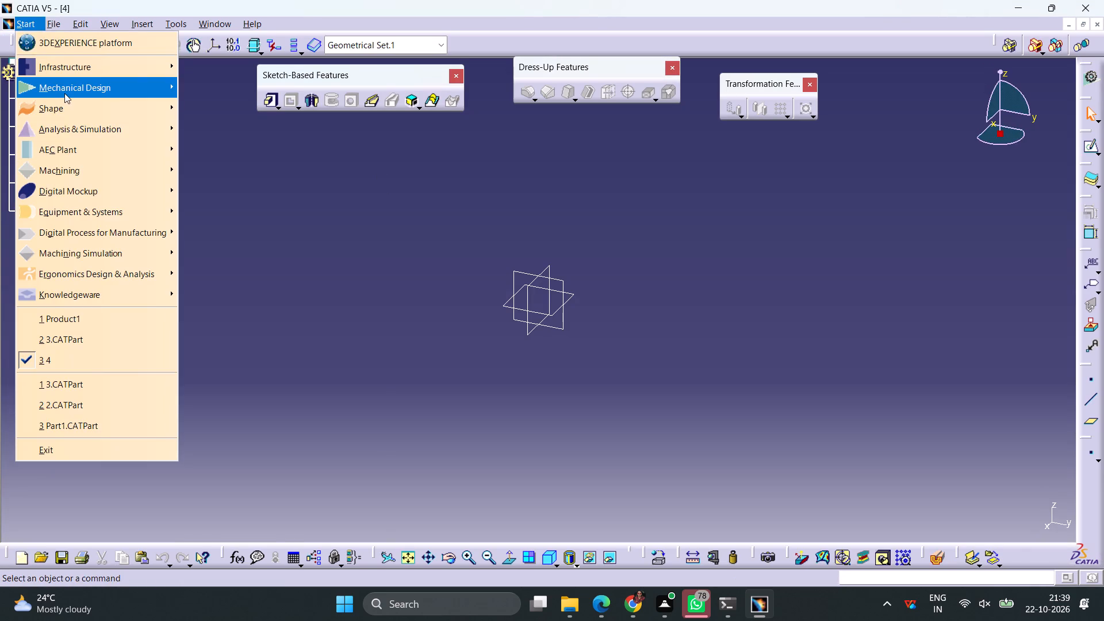
click(208, 91)
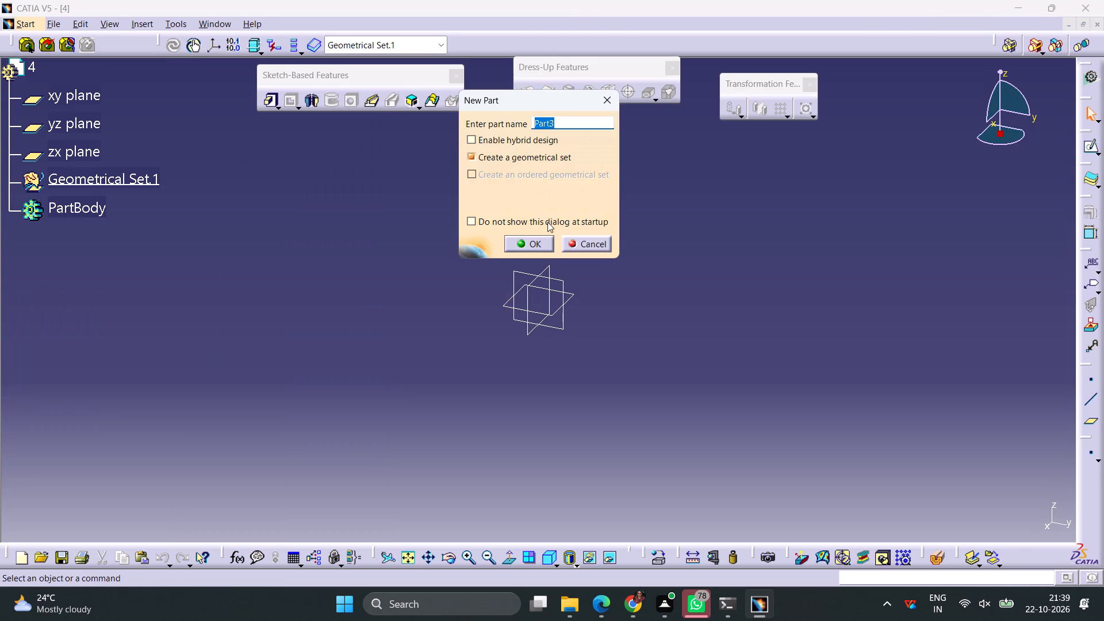
click(540, 243)
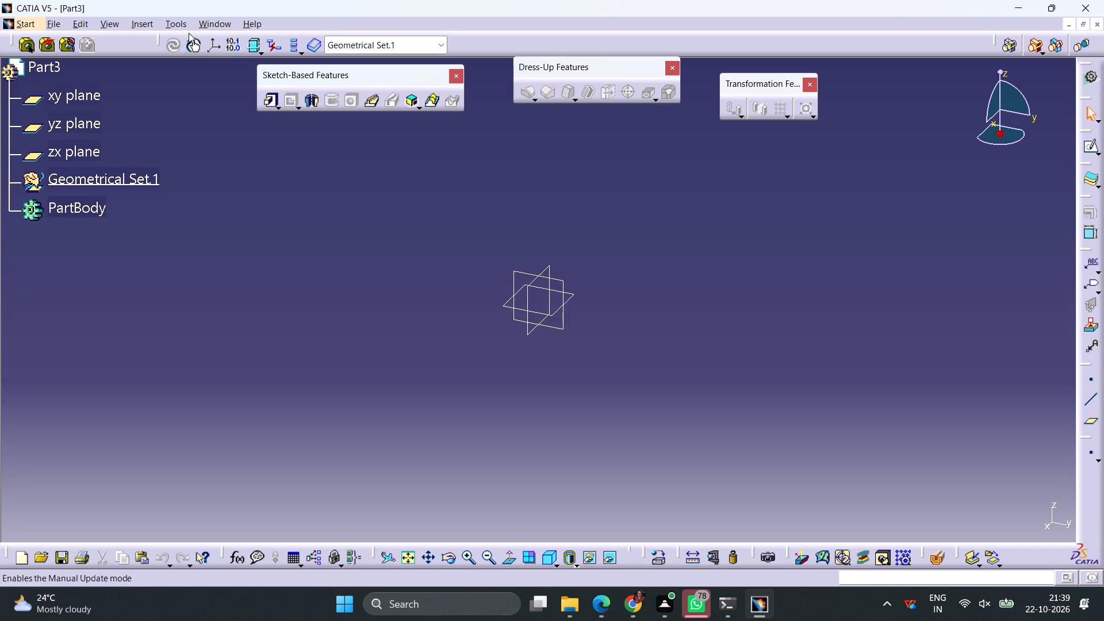
Start recording a macro with CATScript as the language, keeping the proposed name Macro5.CATScript.
click(178, 24)
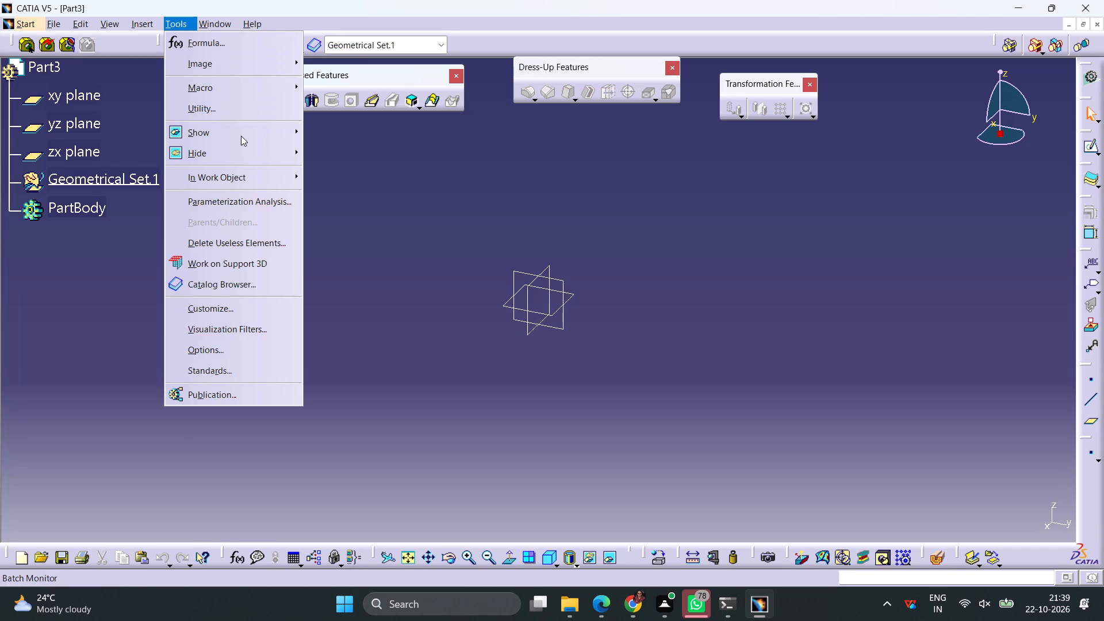
click(332, 106)
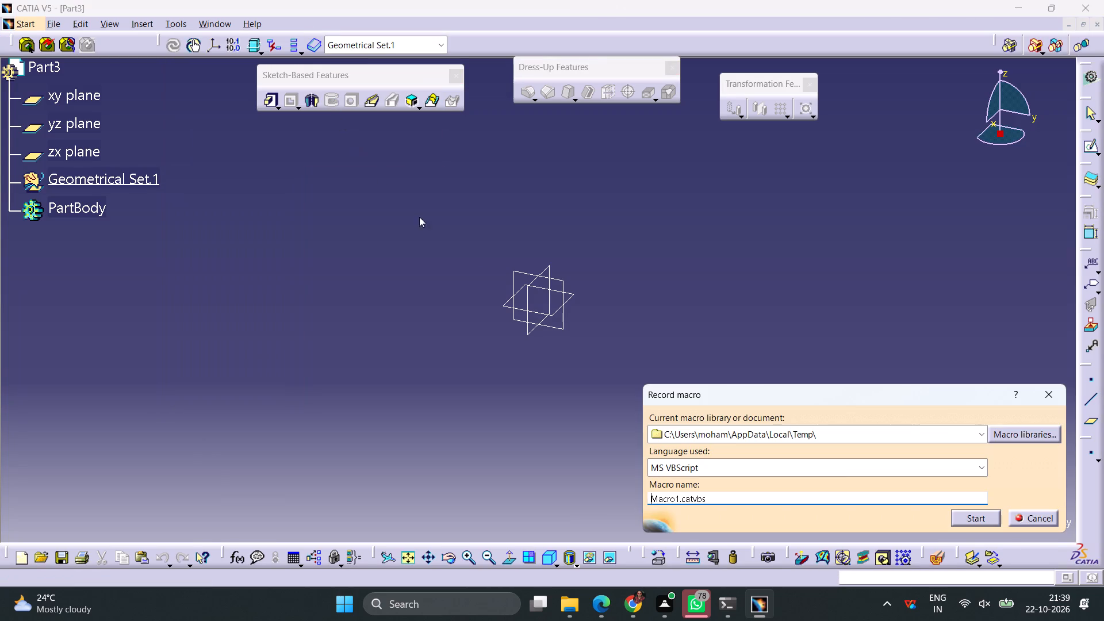
click(937, 473)
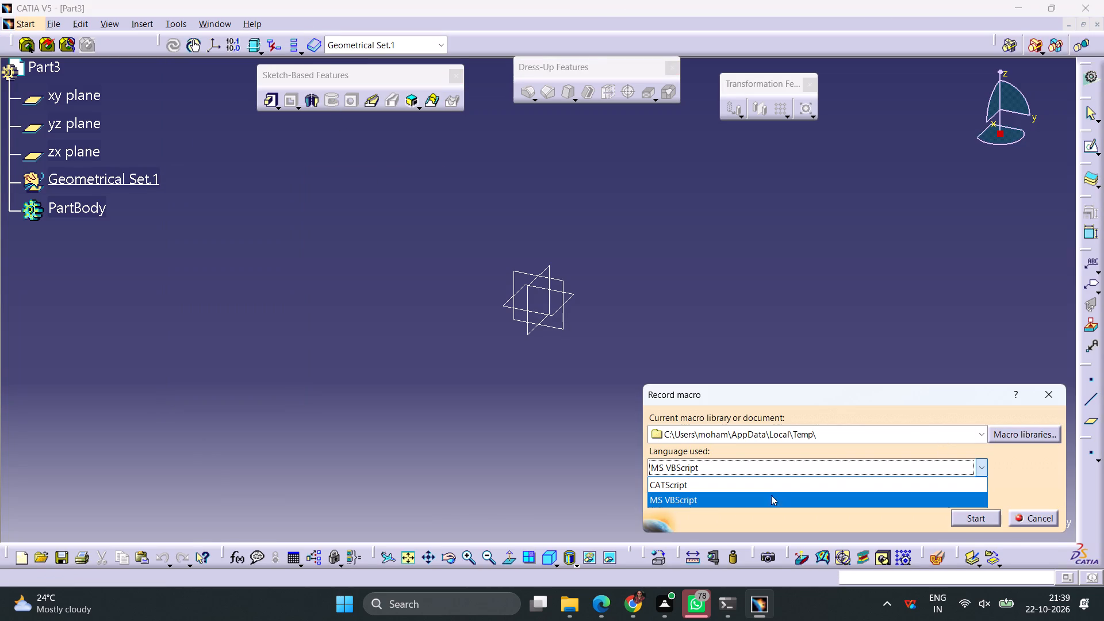
click(676, 488)
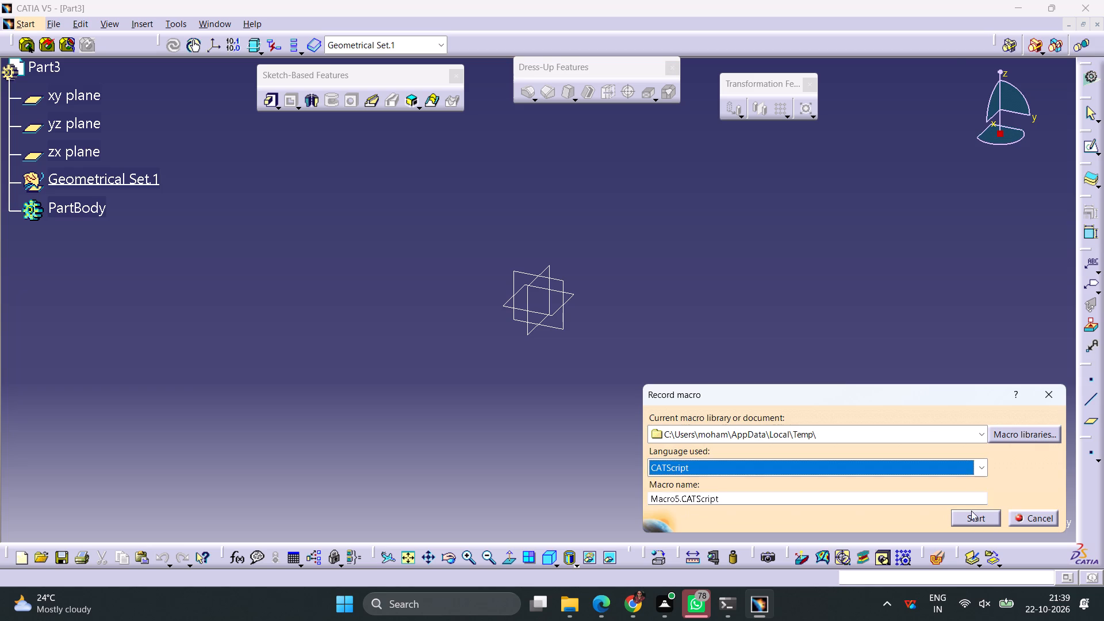
click(975, 519)
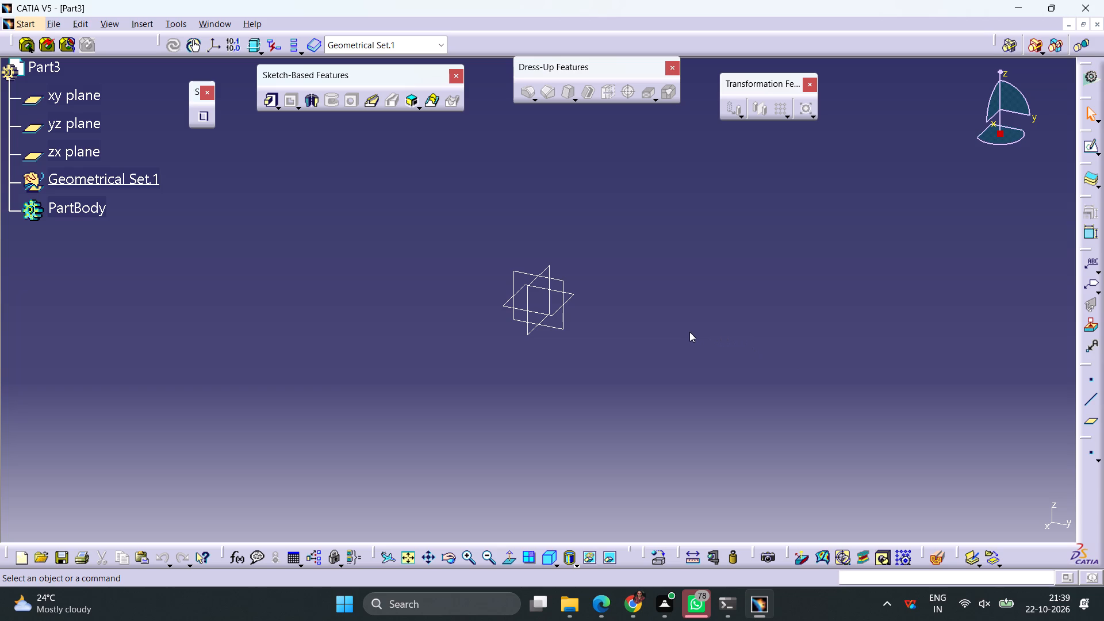
Start a new sketch on the yz plane.
click(563, 326)
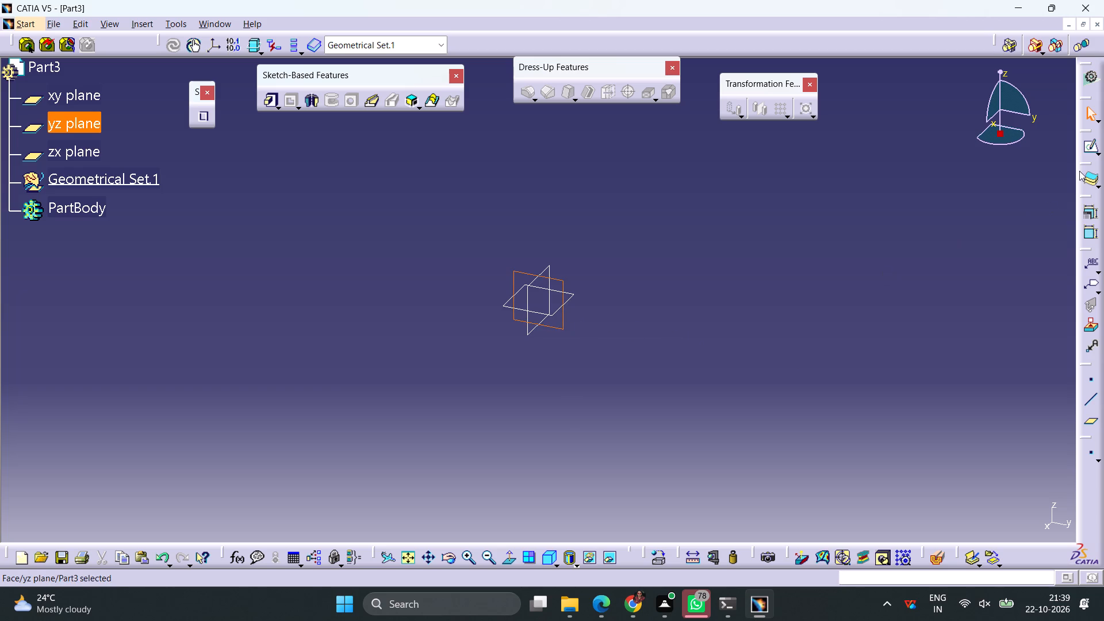
click(1087, 151)
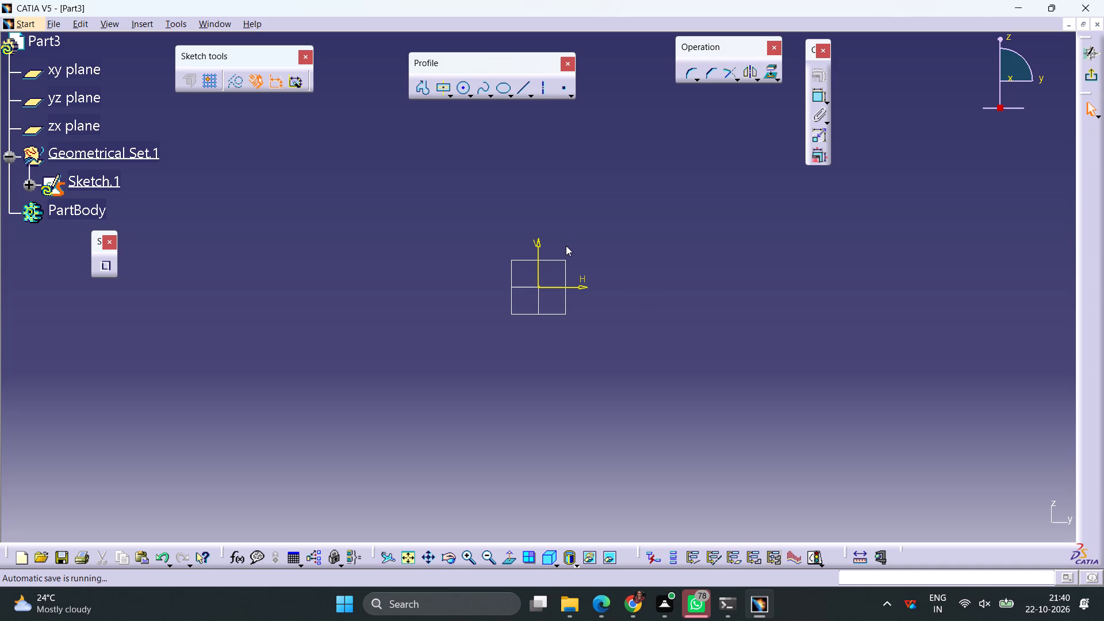
Draw a circle centred on the vertical axis about 55 mm above the origin and dimension its diameter as 30 mm.
click(463, 90)
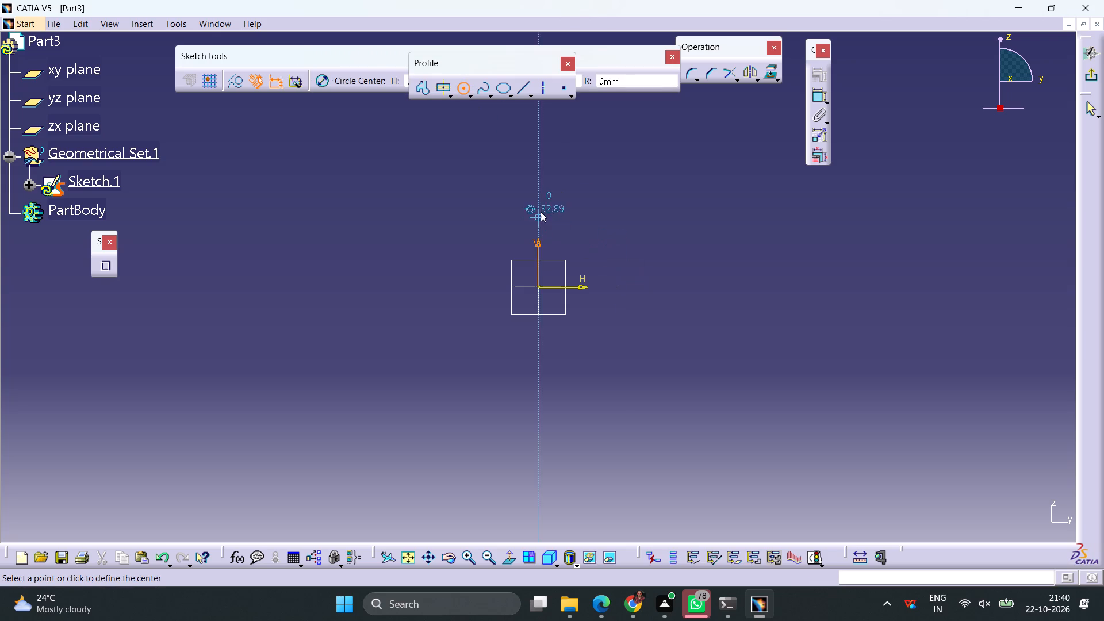
click(538, 171)
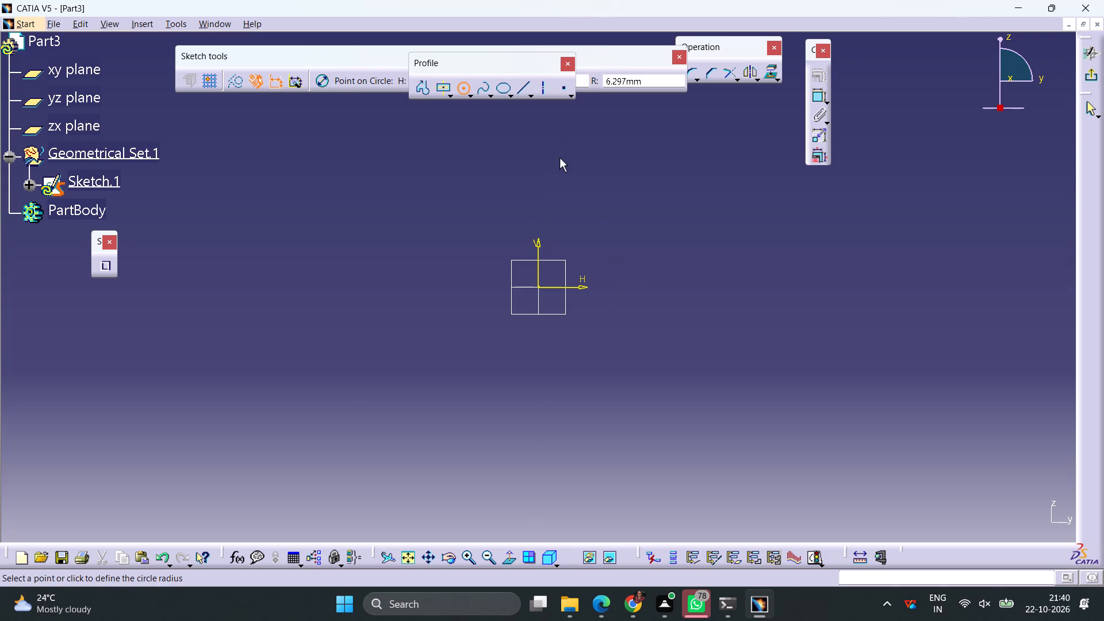
click(559, 158)
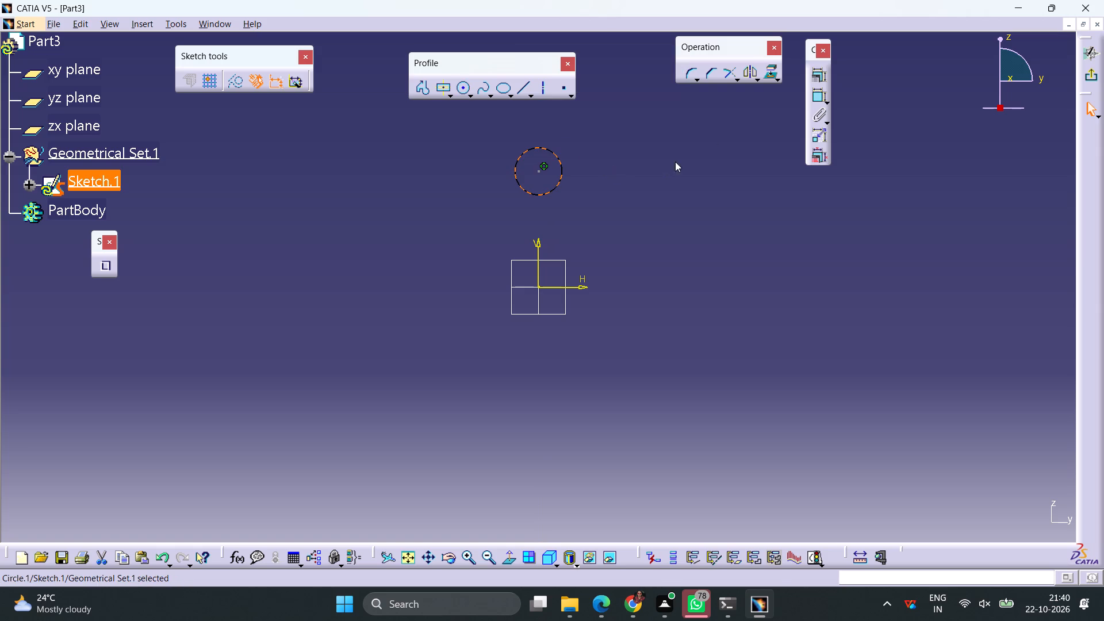
click(818, 96)
click(633, 168)
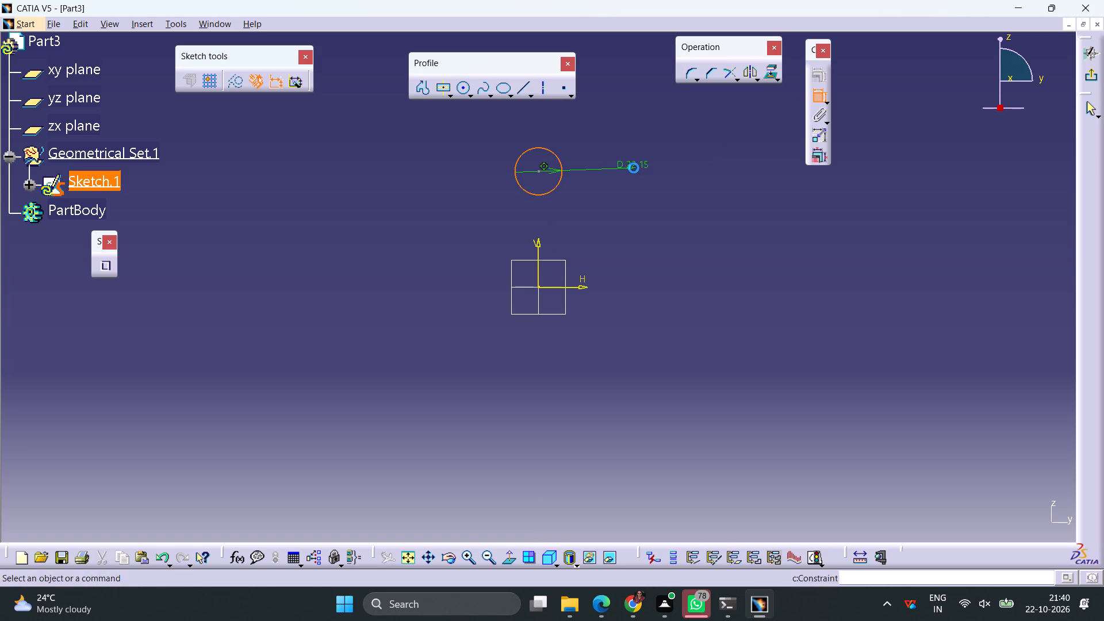
double_click(637, 166)
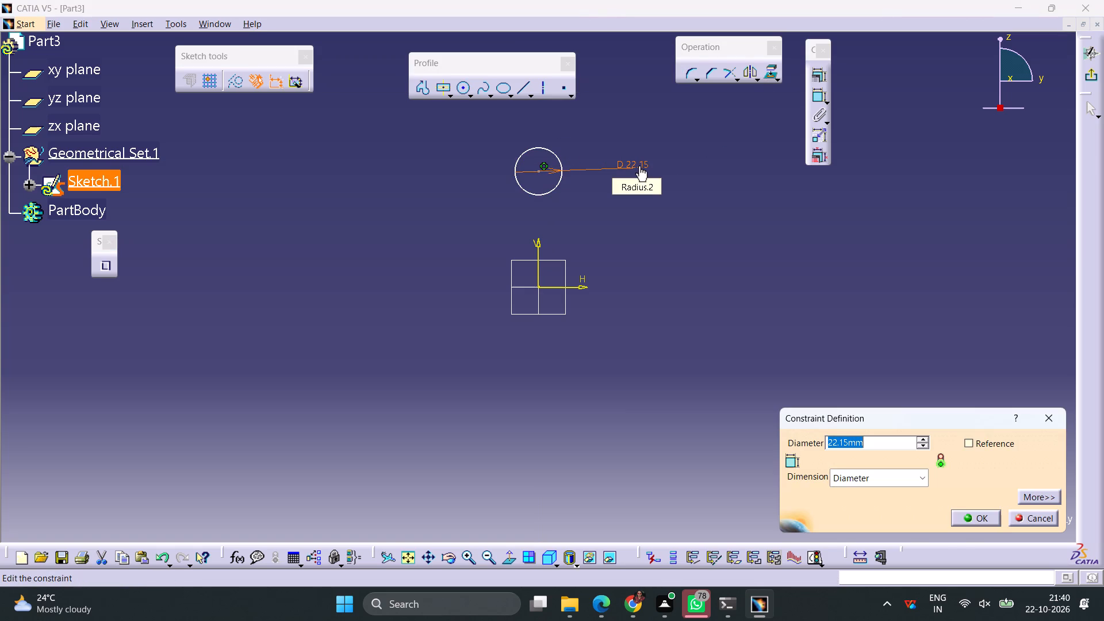
text(30)
key(Return)
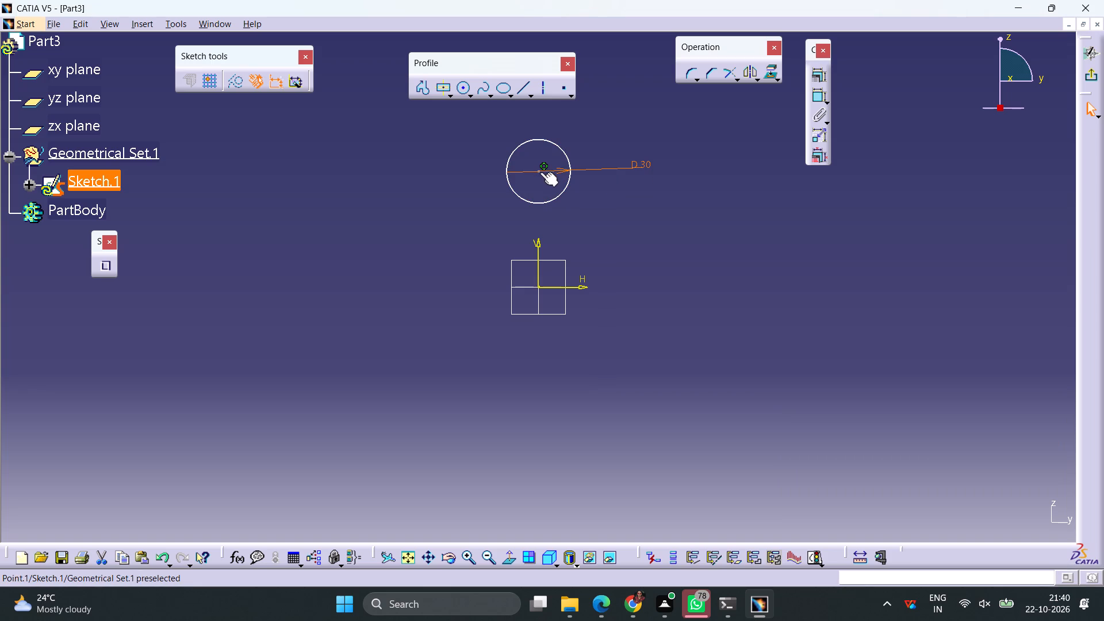
Dimension the distance from the circle's centre to the horizontal axis and set it to 90 mm.
drag(815, 95, 820, 97)
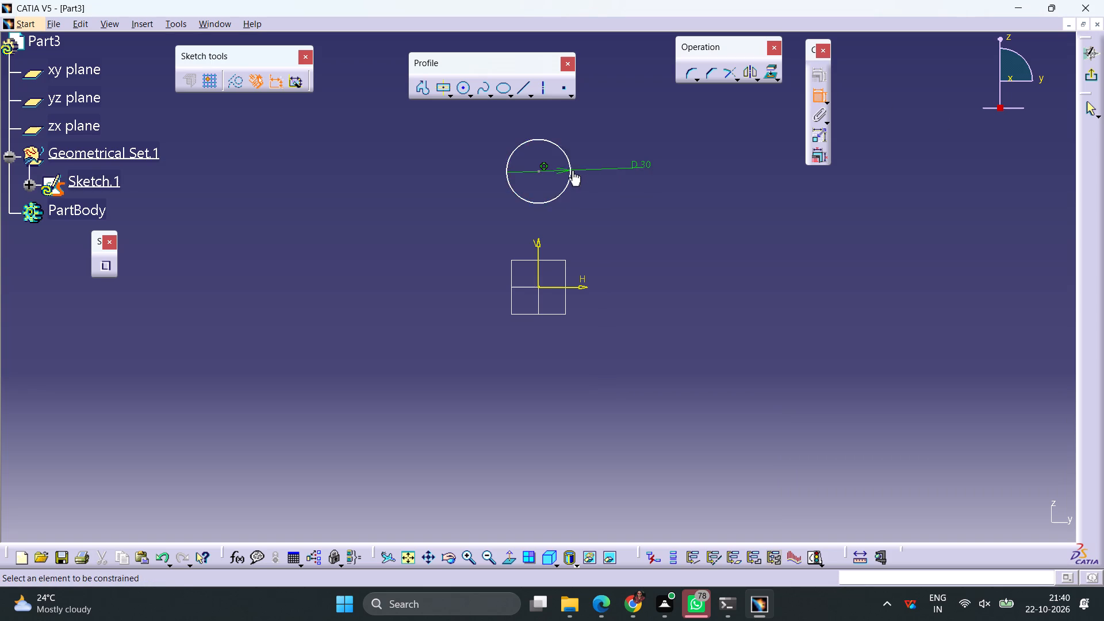
click(538, 172)
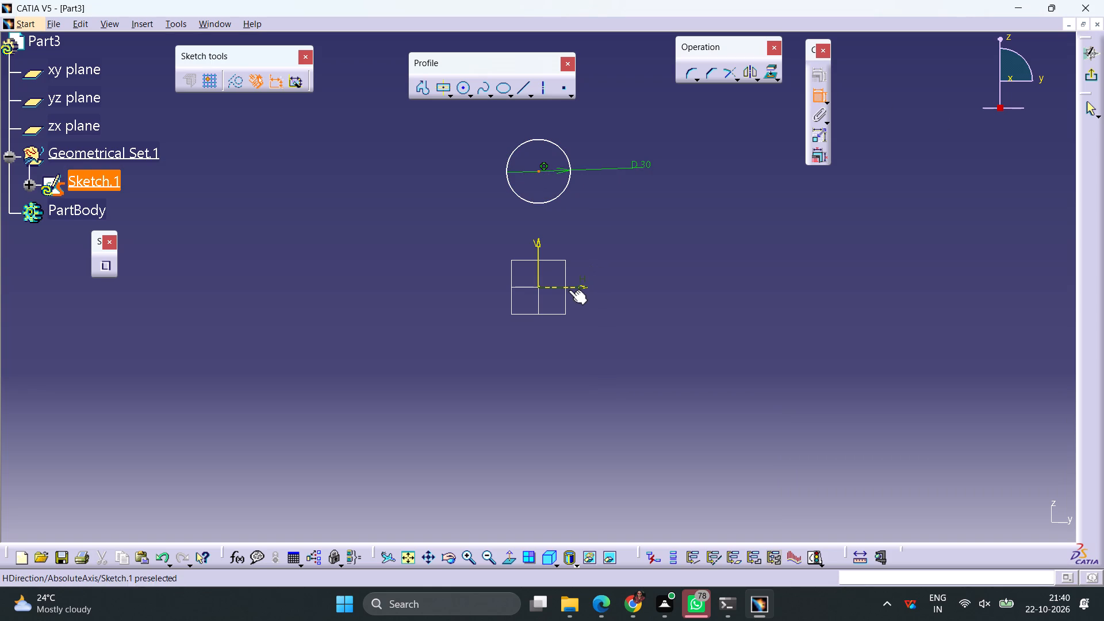
click(569, 290)
click(604, 243)
double_click(607, 241)
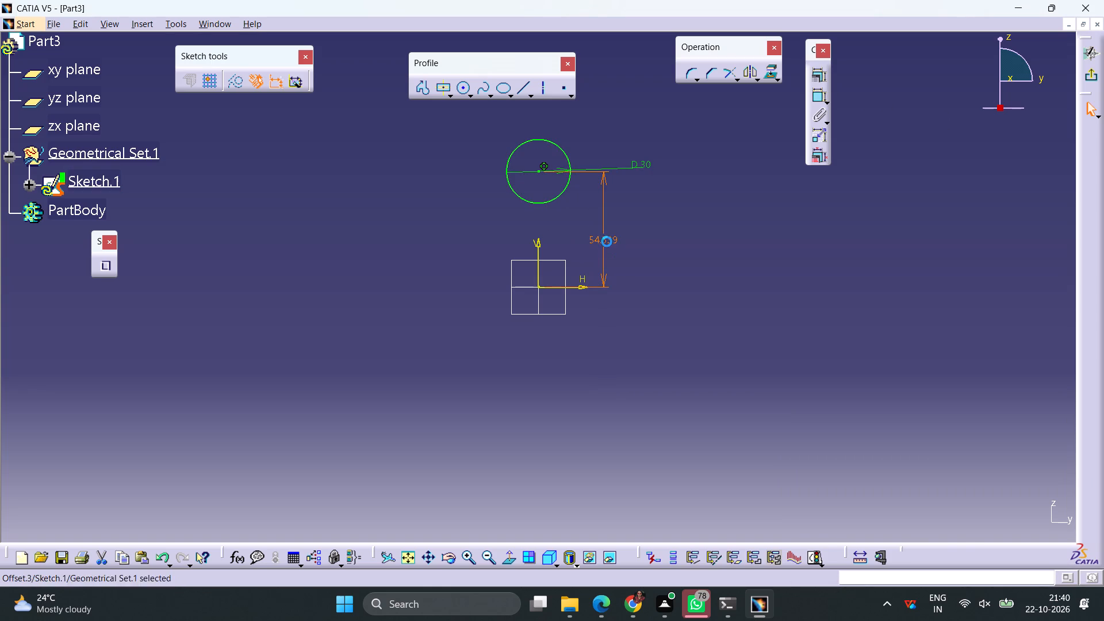
text(90)
key(Return)
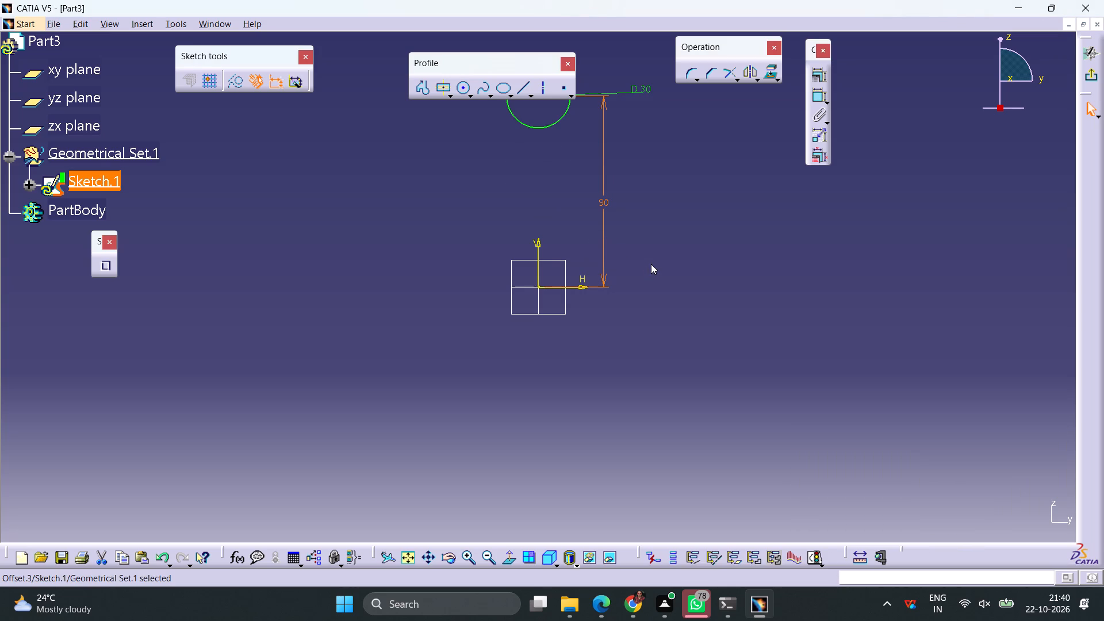
Draw a second circle centred on the horizontal axis about 49 mm from the origin, on its positive side, and dimension its diameter as 30 mm.
click(463, 92)
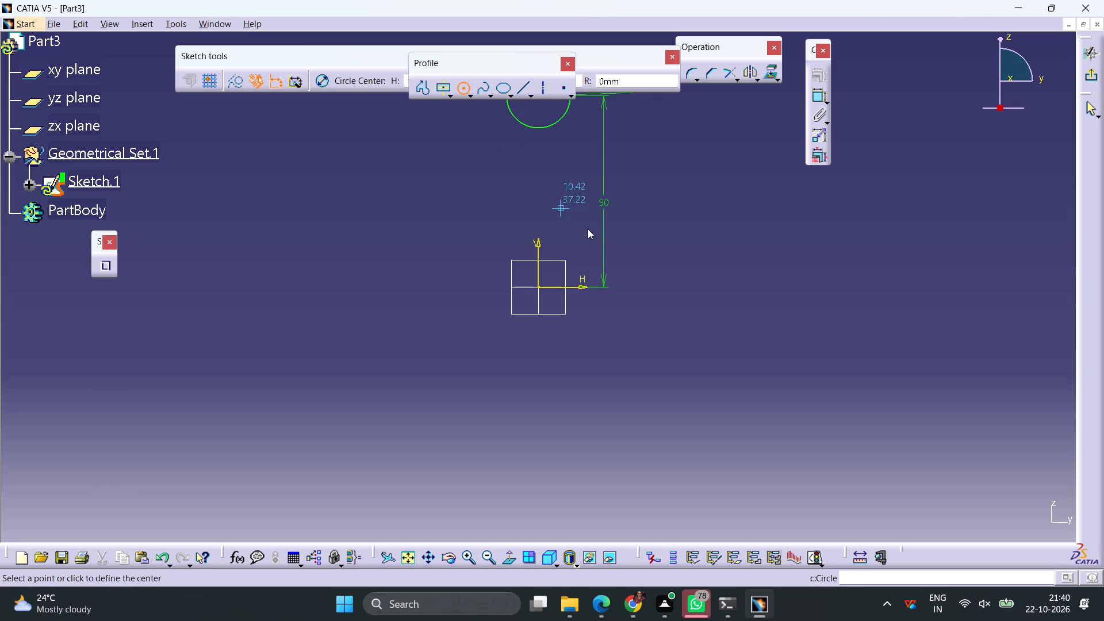
click(643, 289)
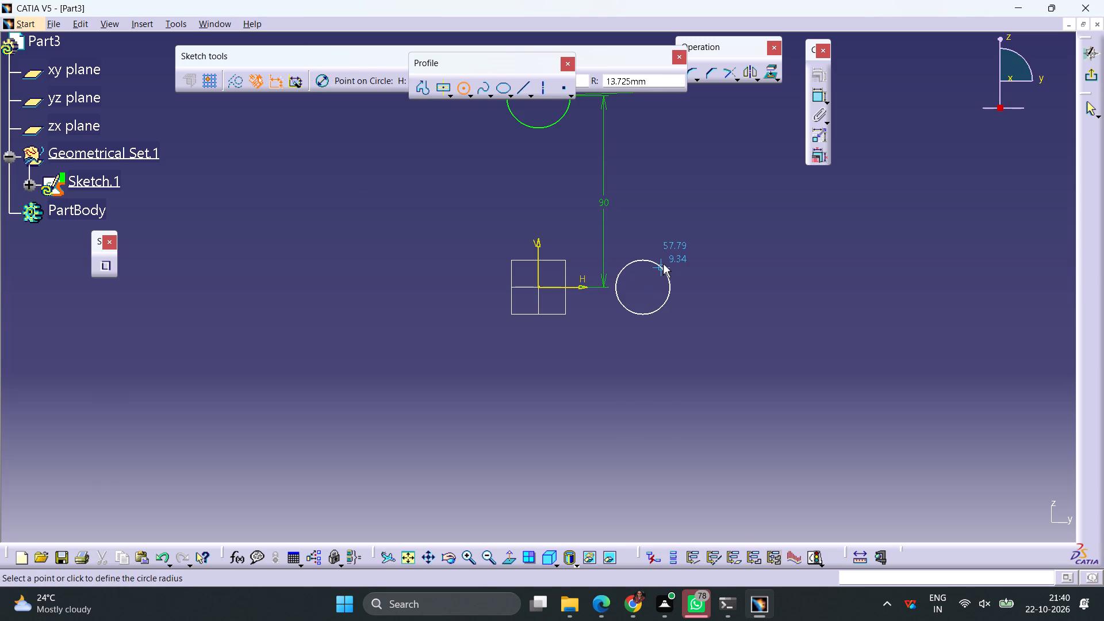
click(663, 264)
click(818, 94)
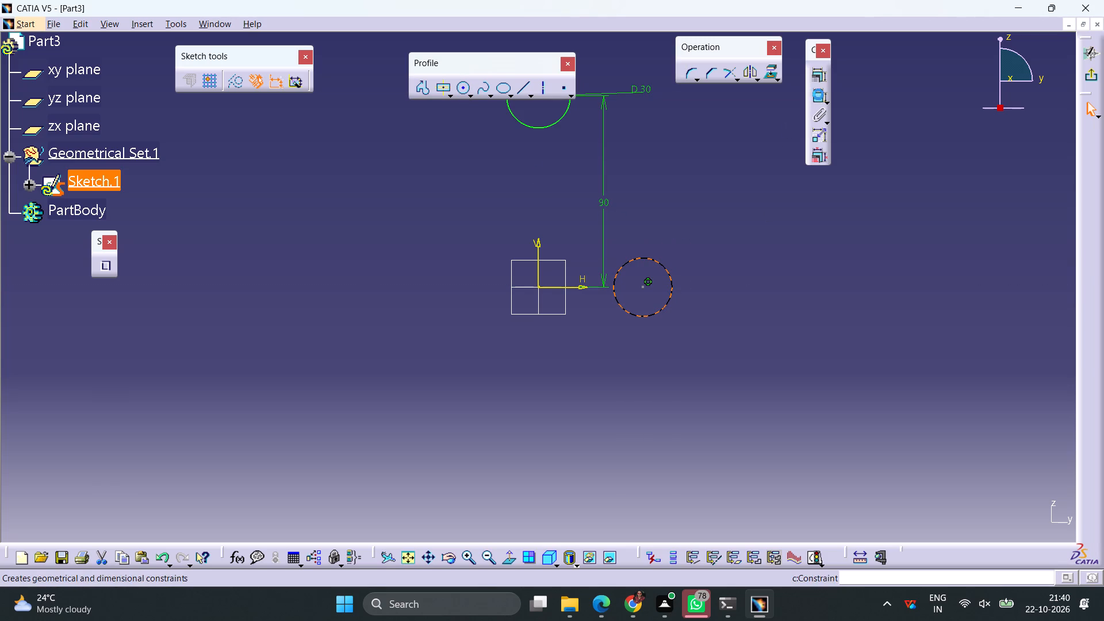
click(750, 246)
double_click(754, 241)
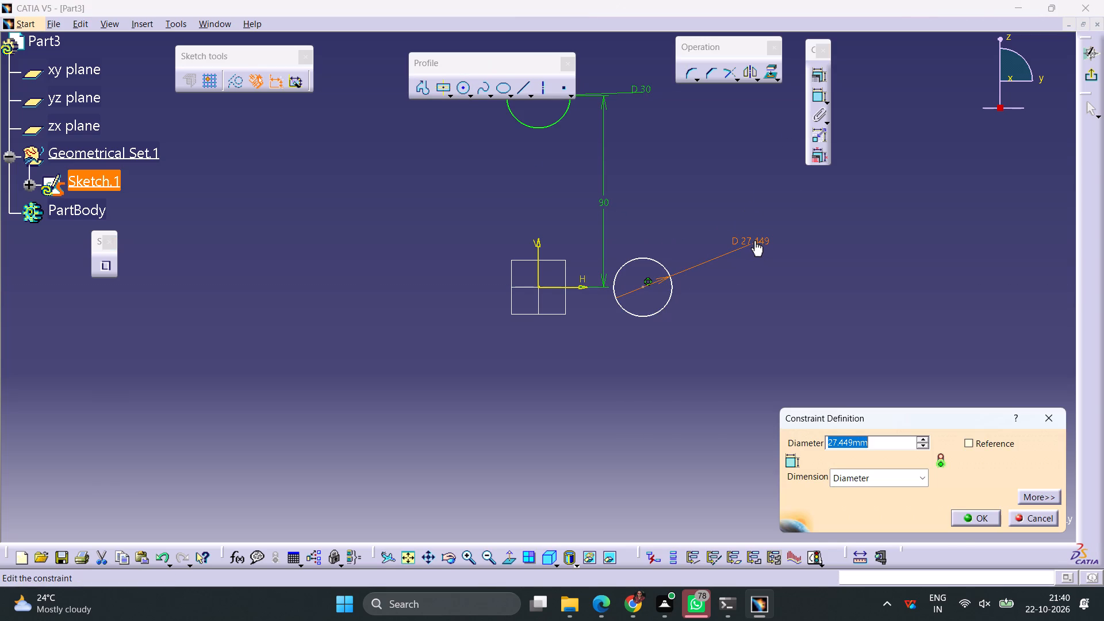
text(30)
key(Return)
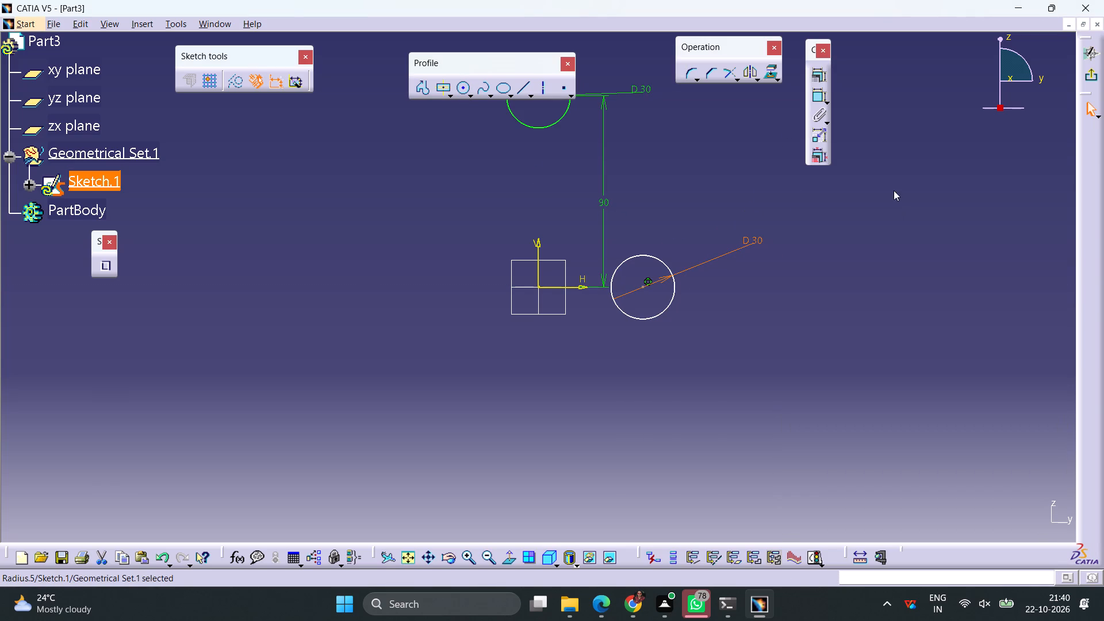
Dimension the distance from the second circle's centre to the vertical axis and set it to 40 mm.
click(816, 95)
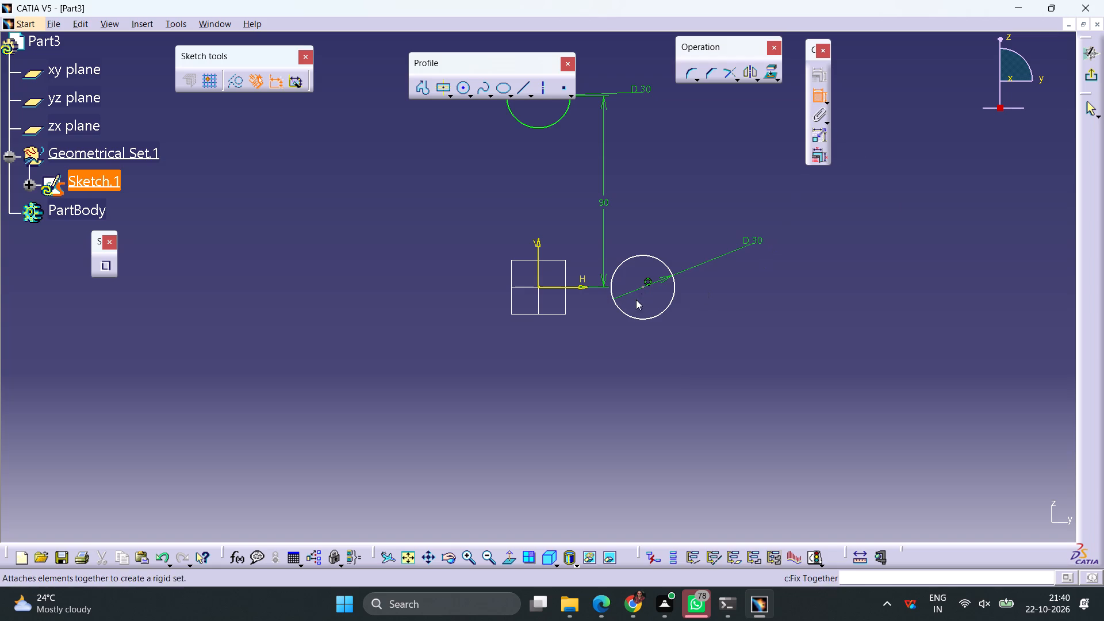
click(642, 286)
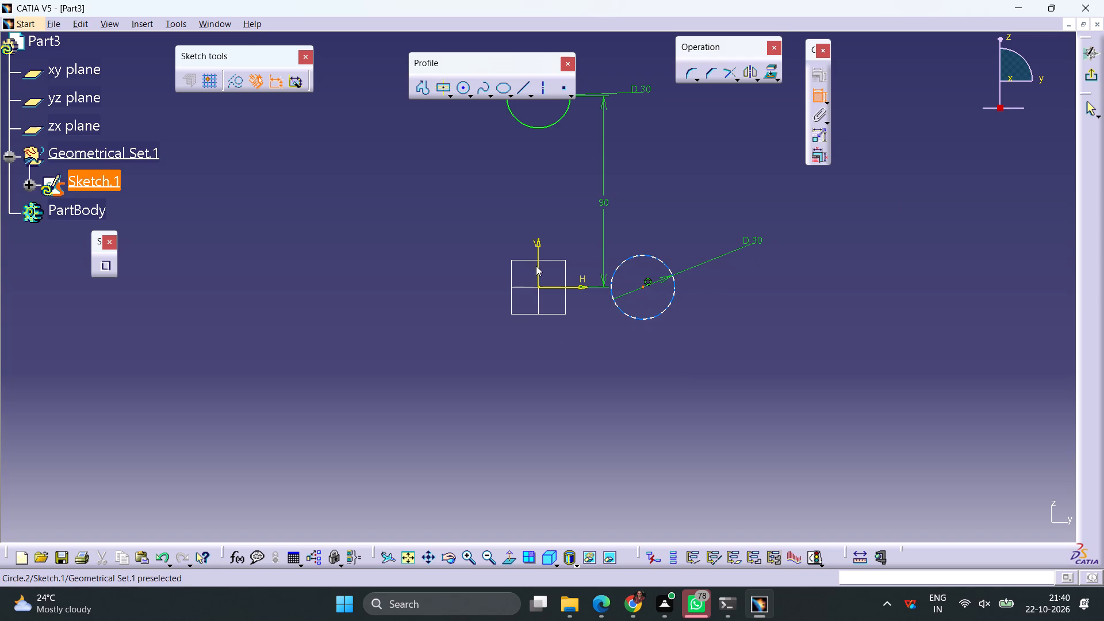
click(539, 263)
click(590, 350)
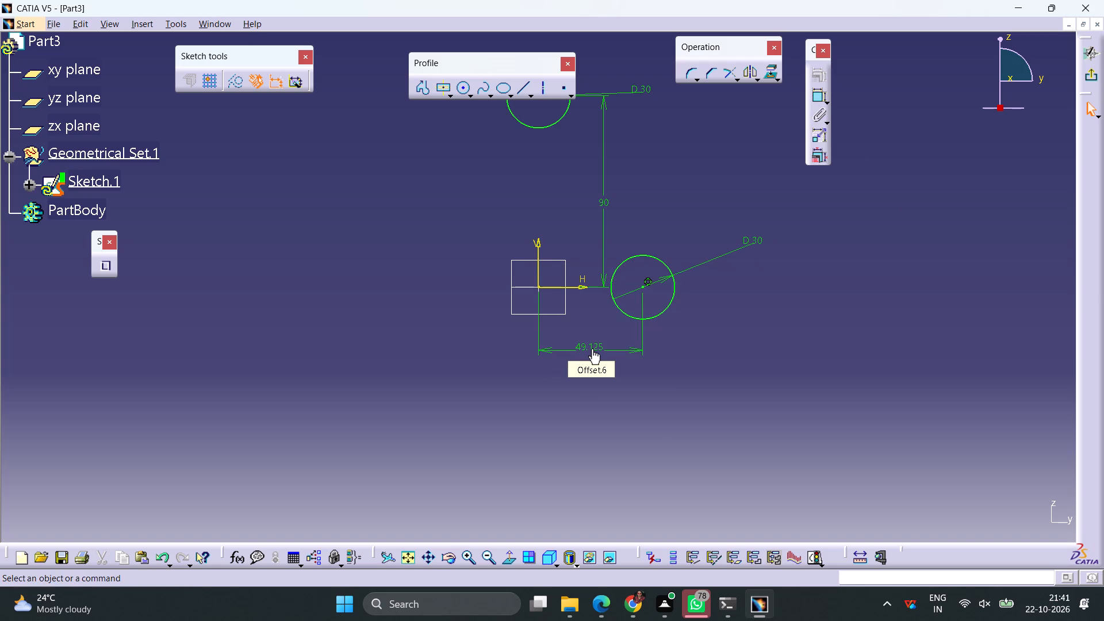
double_click(584, 347)
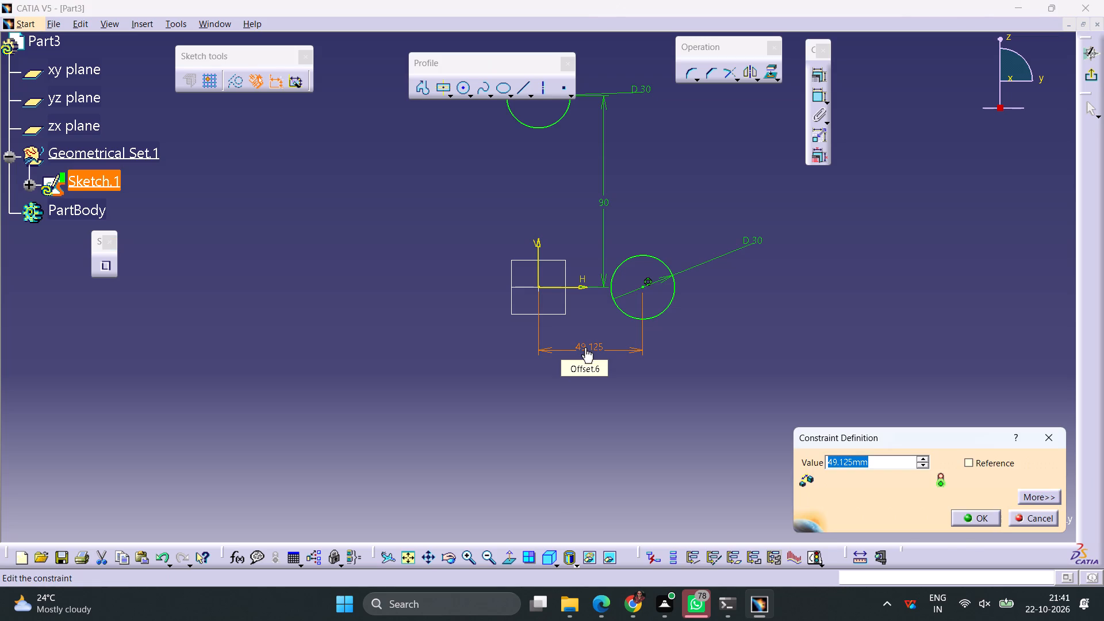
text(40)
key(Return)
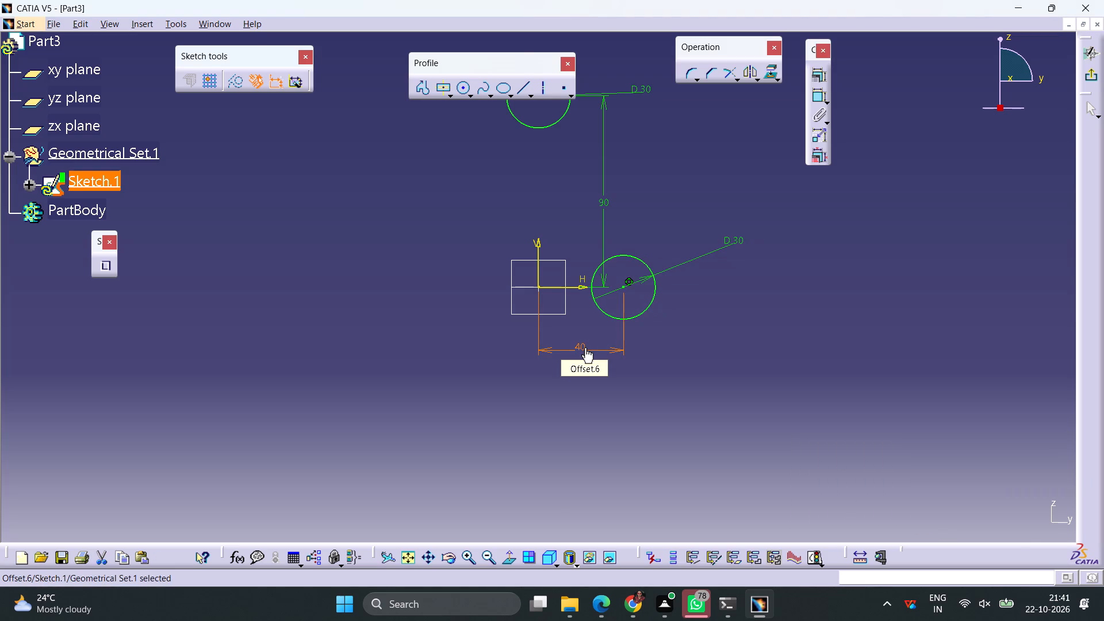
Draw a third circle about 19 mm in diameter, centred on the horizontal axis about 40 mm from the origin on its negative side.
click(459, 93)
click(453, 287)
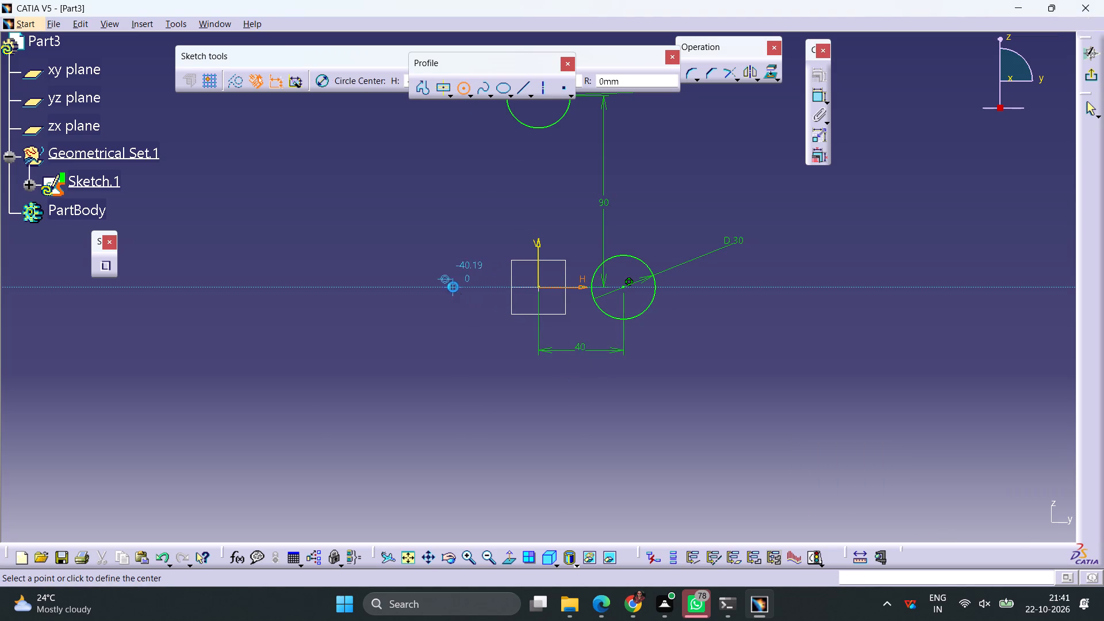
click(458, 267)
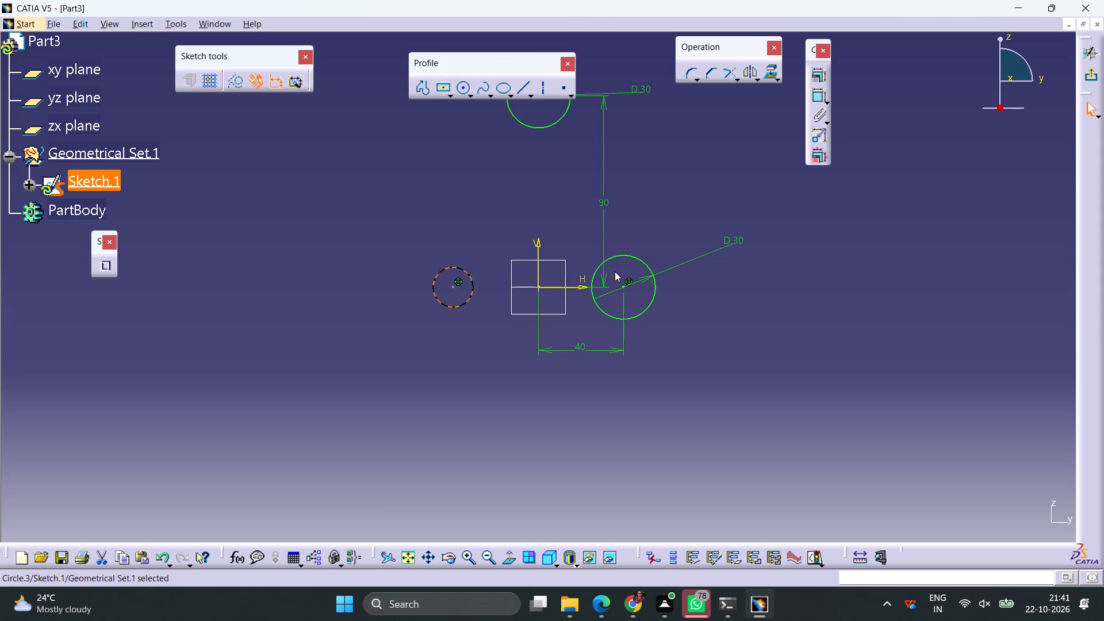
Set the diameters of the circle on the positive horizontal axis and the circle on the vertical axis to 15 mm.
double_click(731, 241)
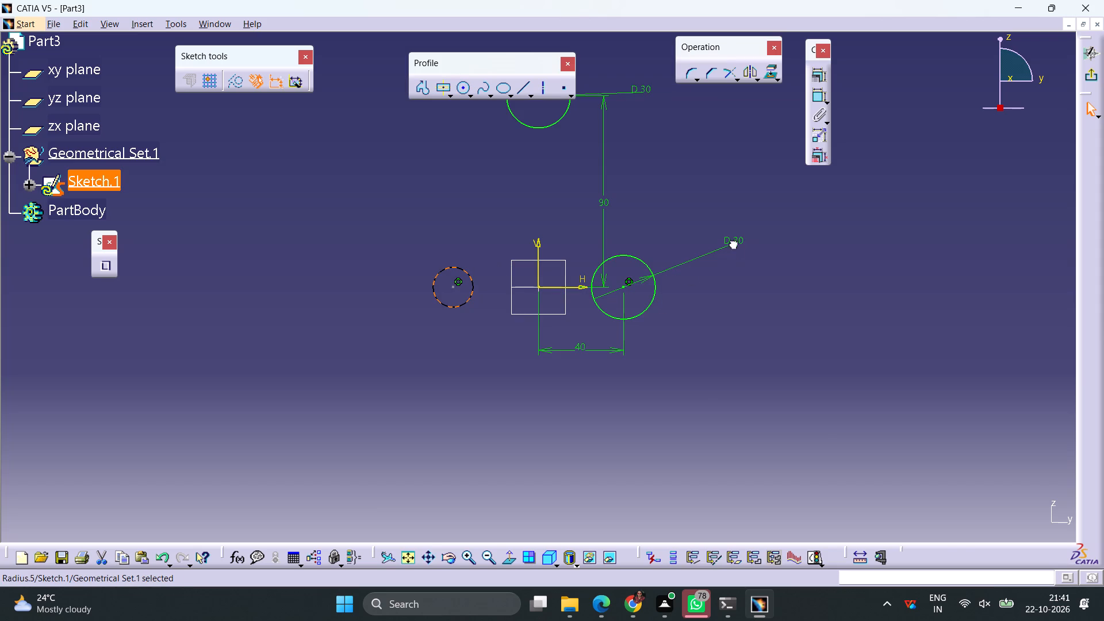
text(15)
key(Return)
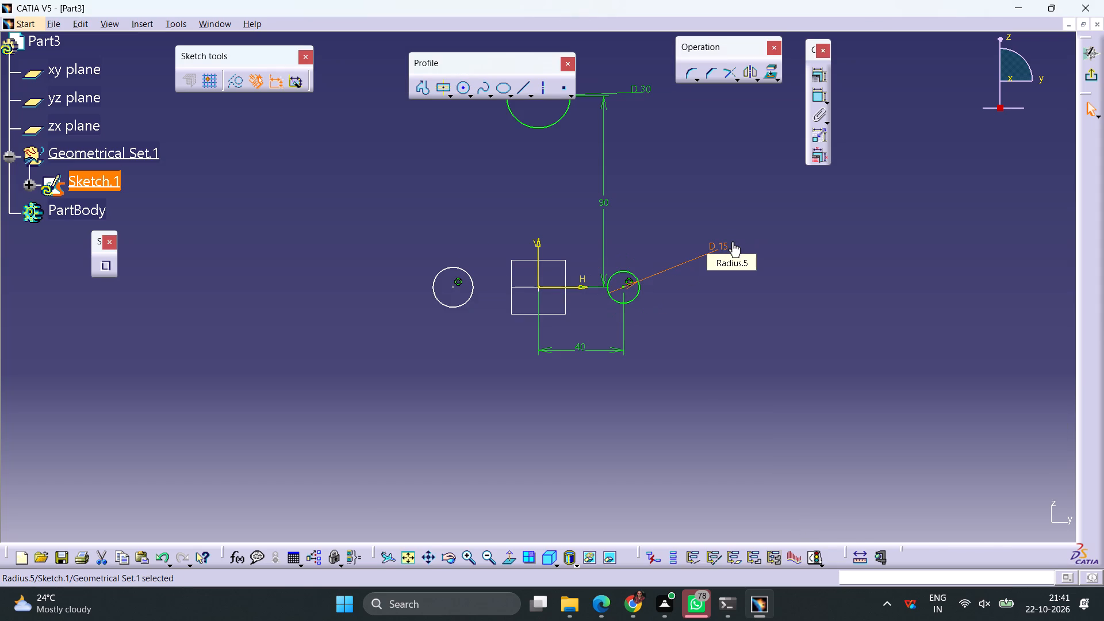
double_click(645, 87)
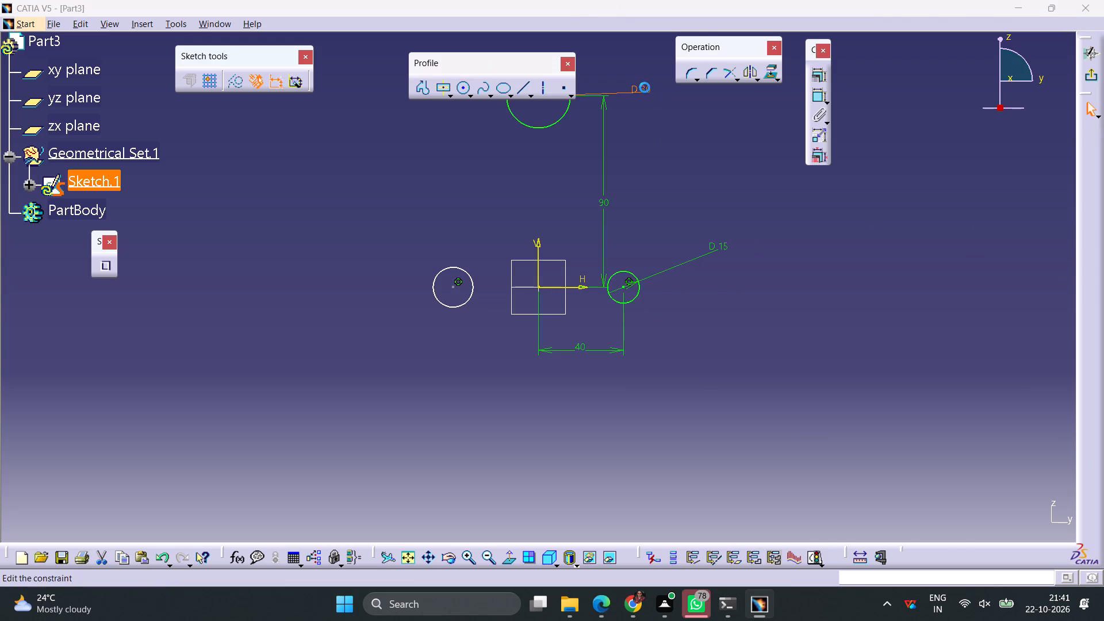
text(15)
key(Return)
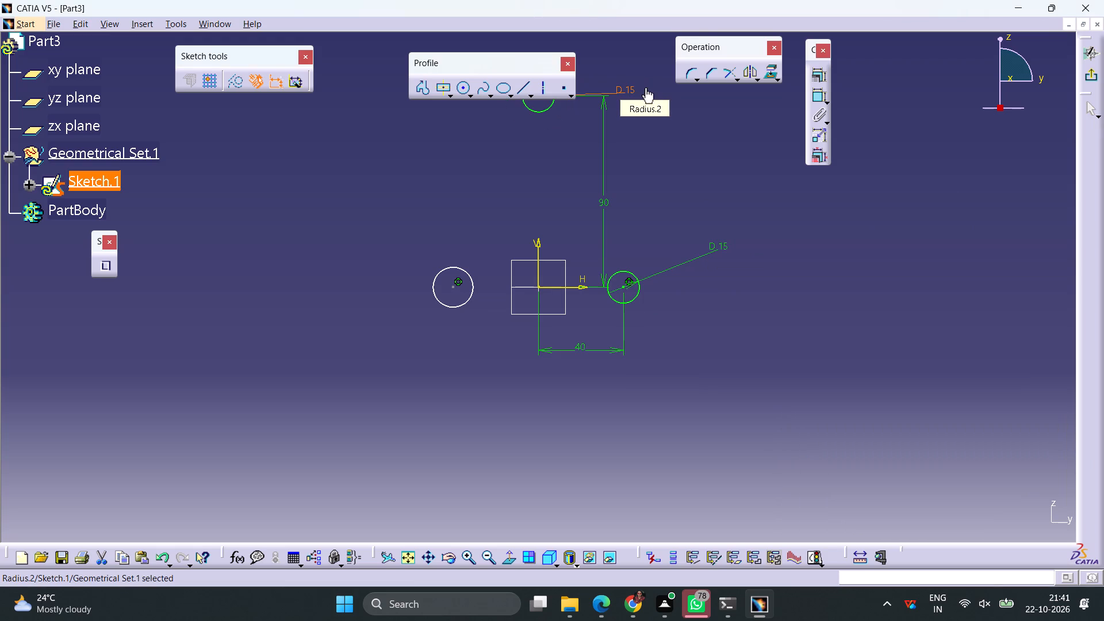
Dimension the diameter of the circle on the negative horizontal axis and set it to 15 mm.
click(471, 289)
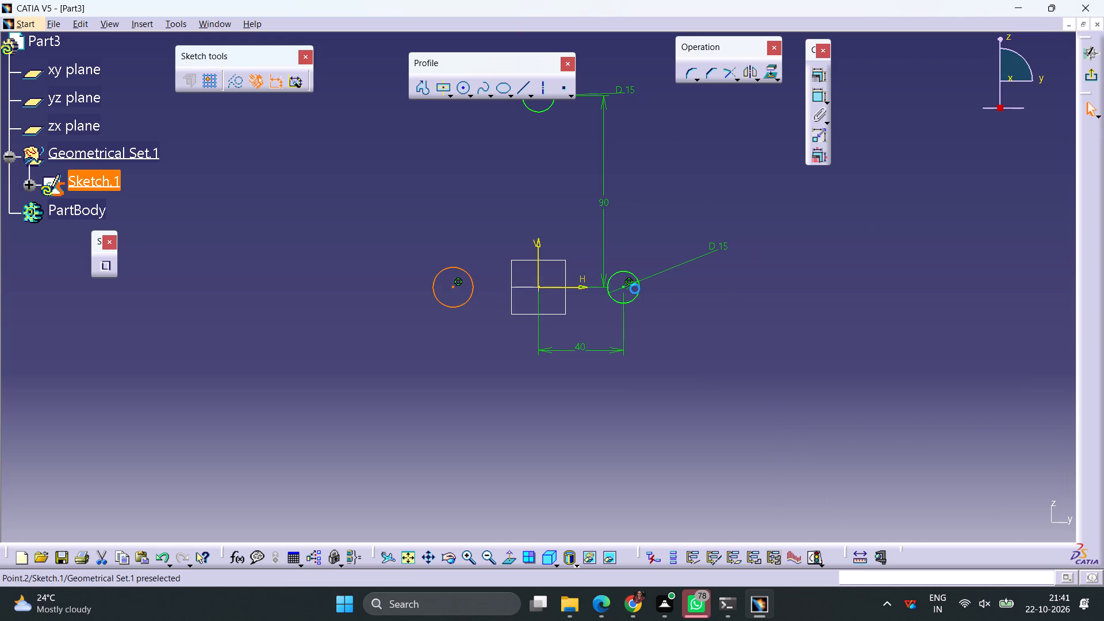
click(814, 95)
click(502, 193)
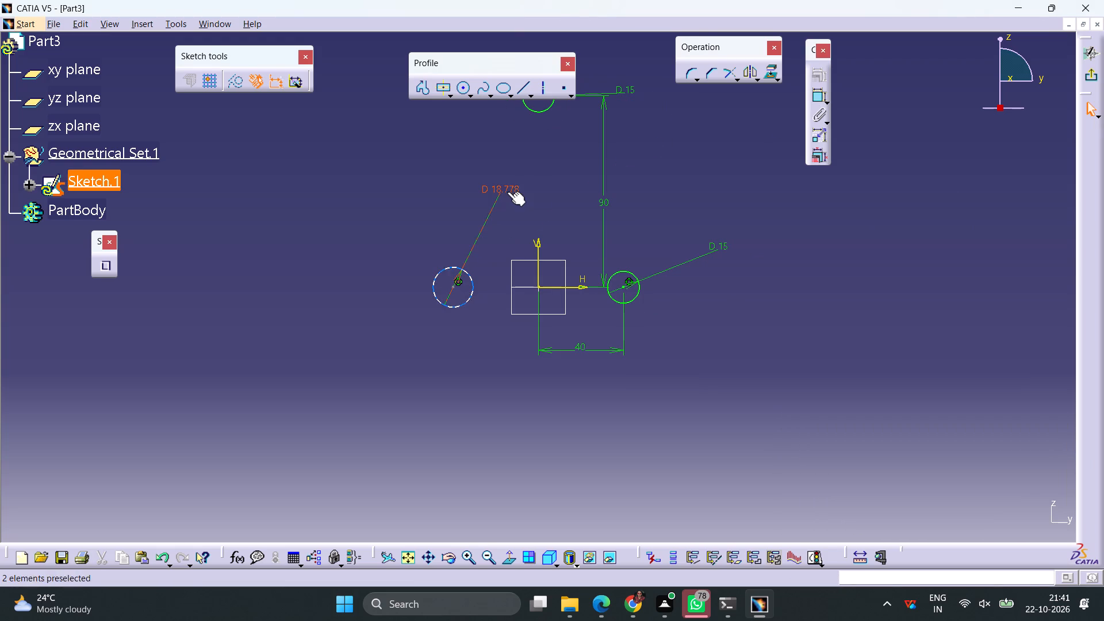
double_click(507, 191)
text(15)
key(Return)
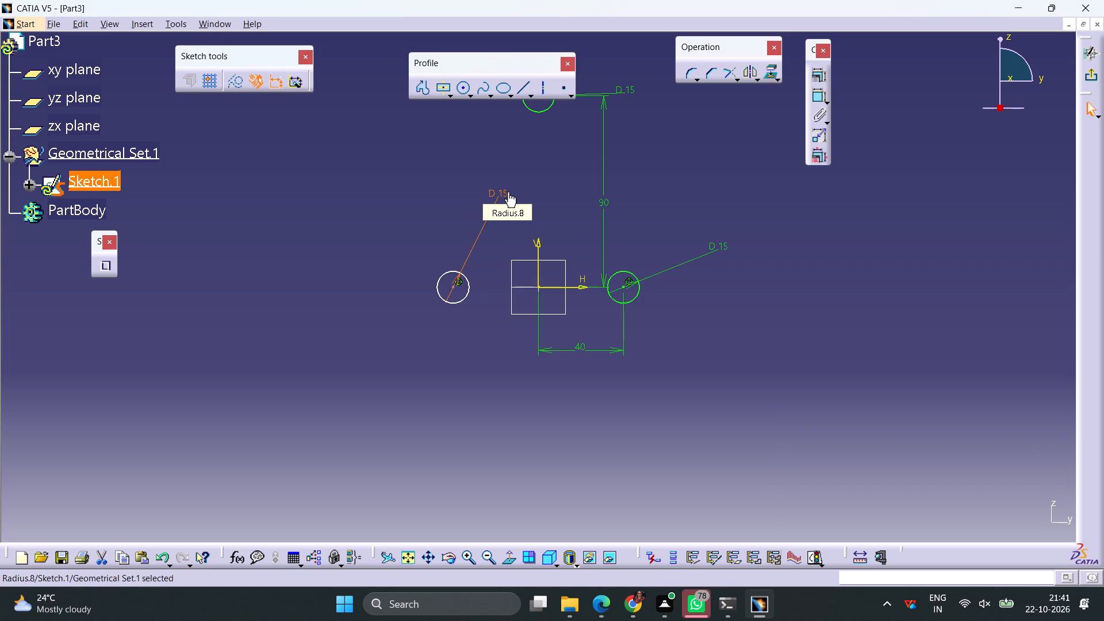
Dimension the distance from the negative-side circle's centre to the vertical axis and set it to 40 mm.
click(490, 313)
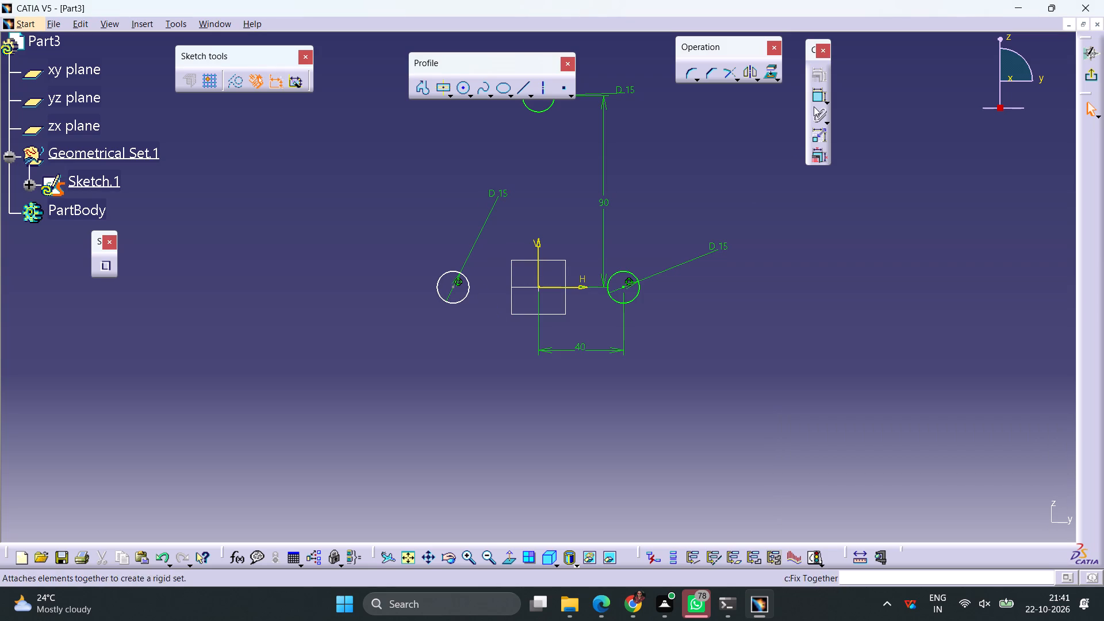
click(815, 97)
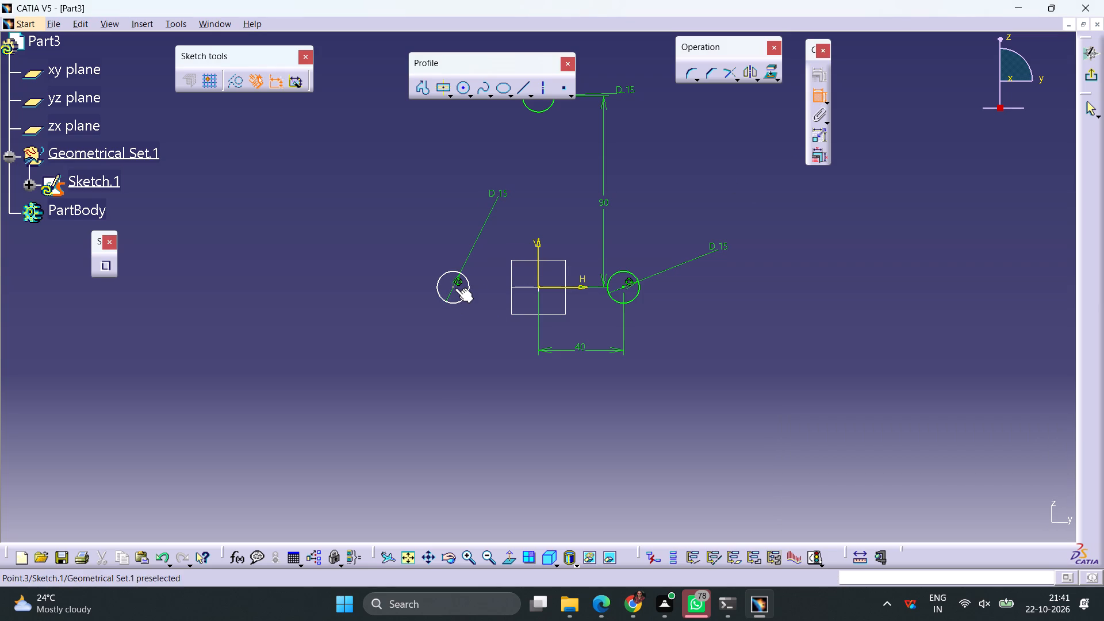
click(455, 288)
click(538, 252)
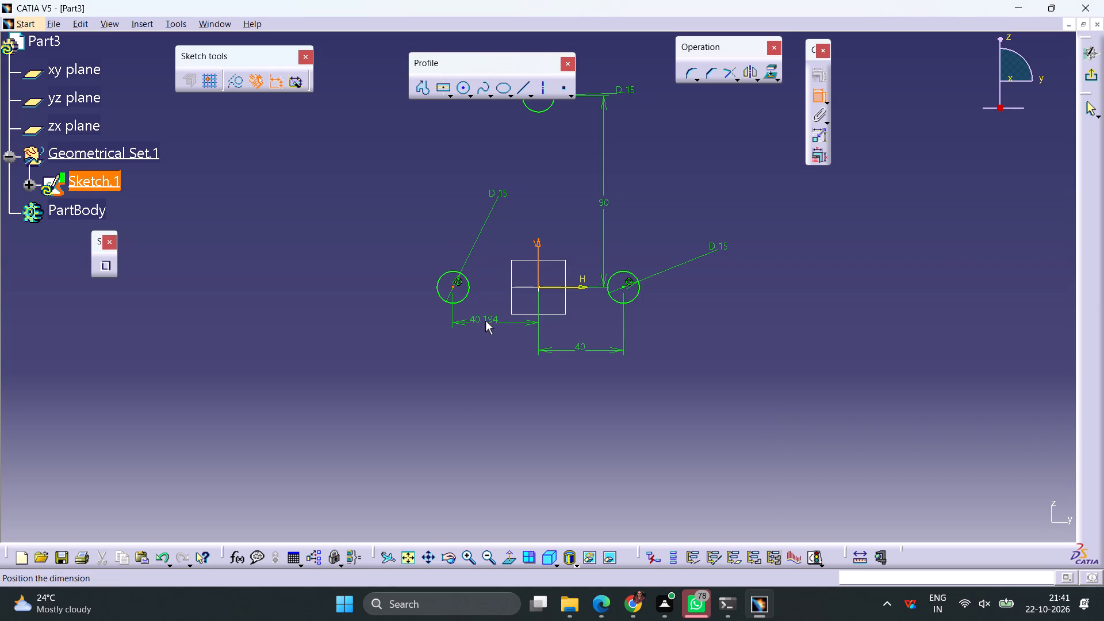
click(485, 321)
double_click(484, 319)
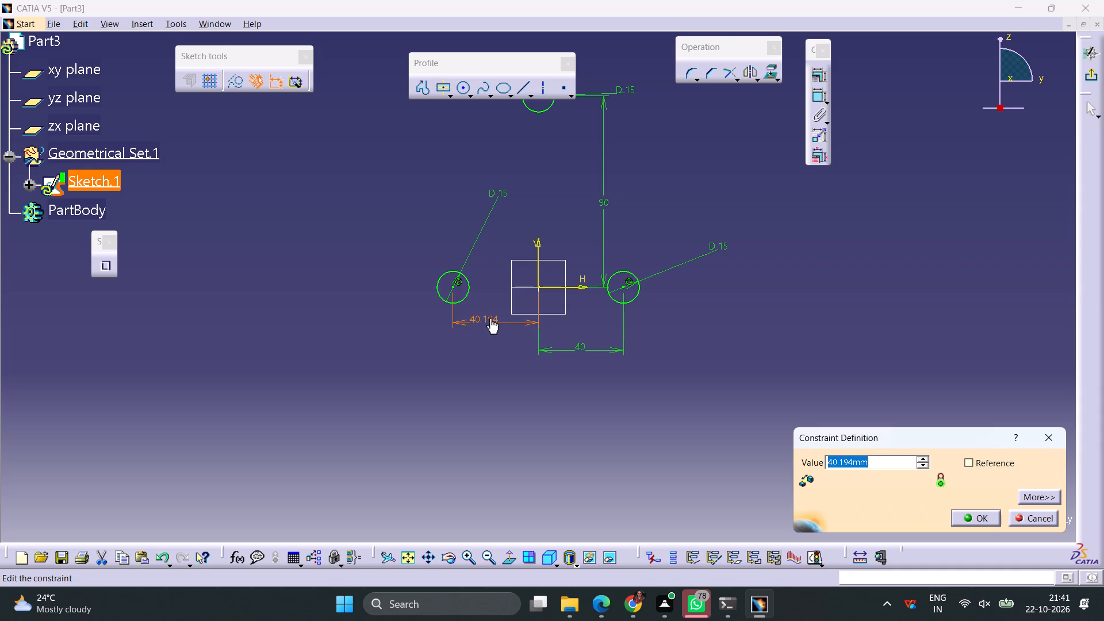
text(40)
key(Return)
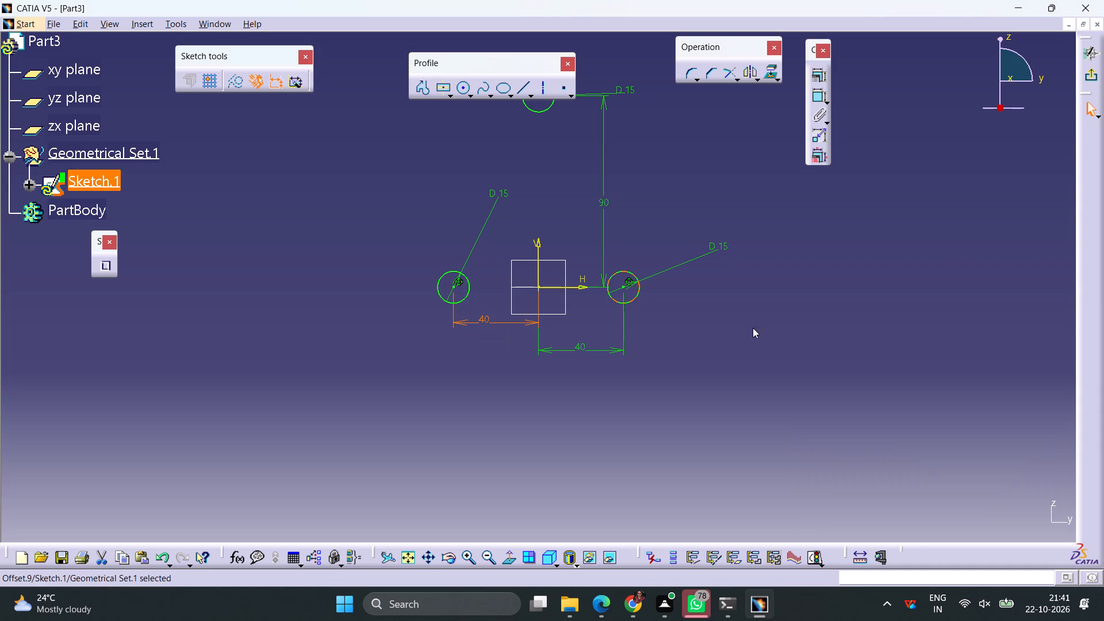
Draw a larger circle around the 15 mm circle on the vertical axis and dimension its diameter as 30 mm.
middle_drag(689, 346, 688, 398)
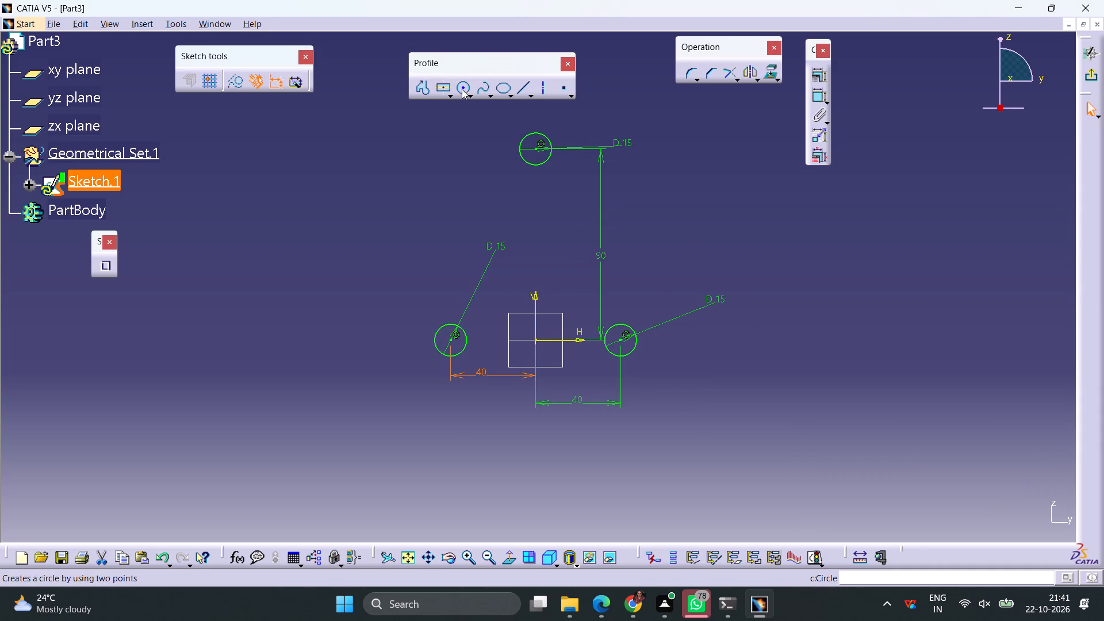
click(462, 89)
click(539, 151)
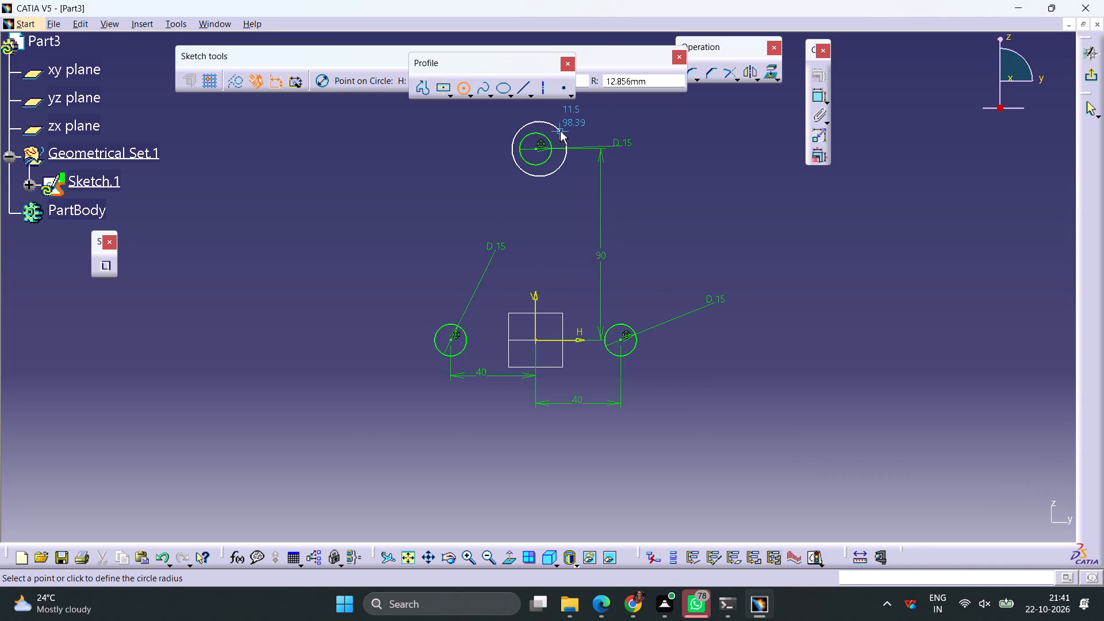
click(560, 131)
click(820, 99)
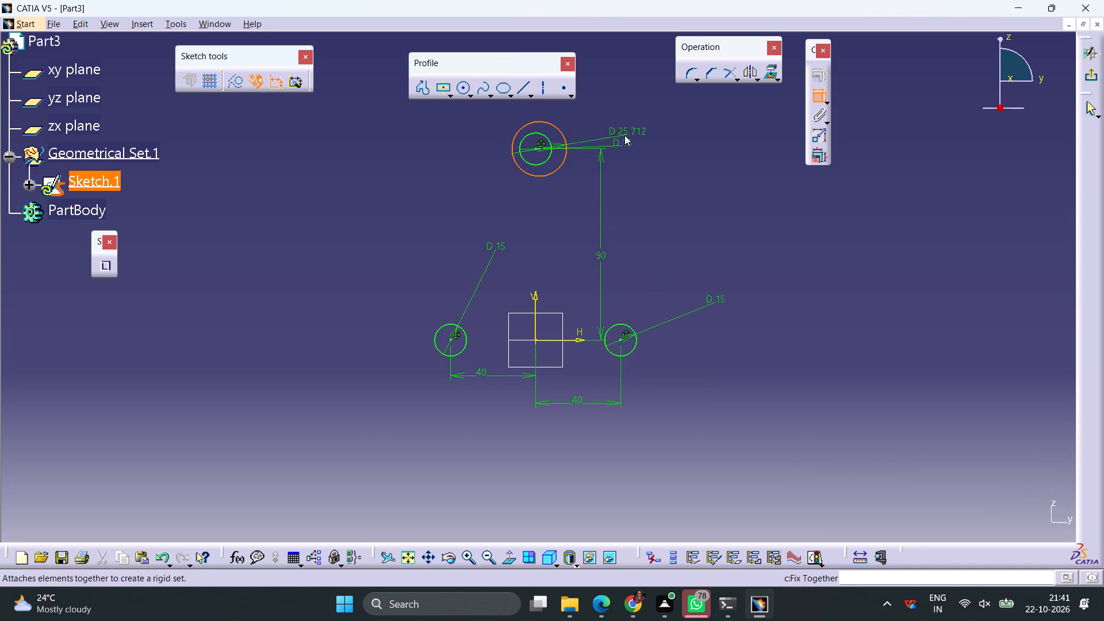
click(616, 120)
double_click(621, 118)
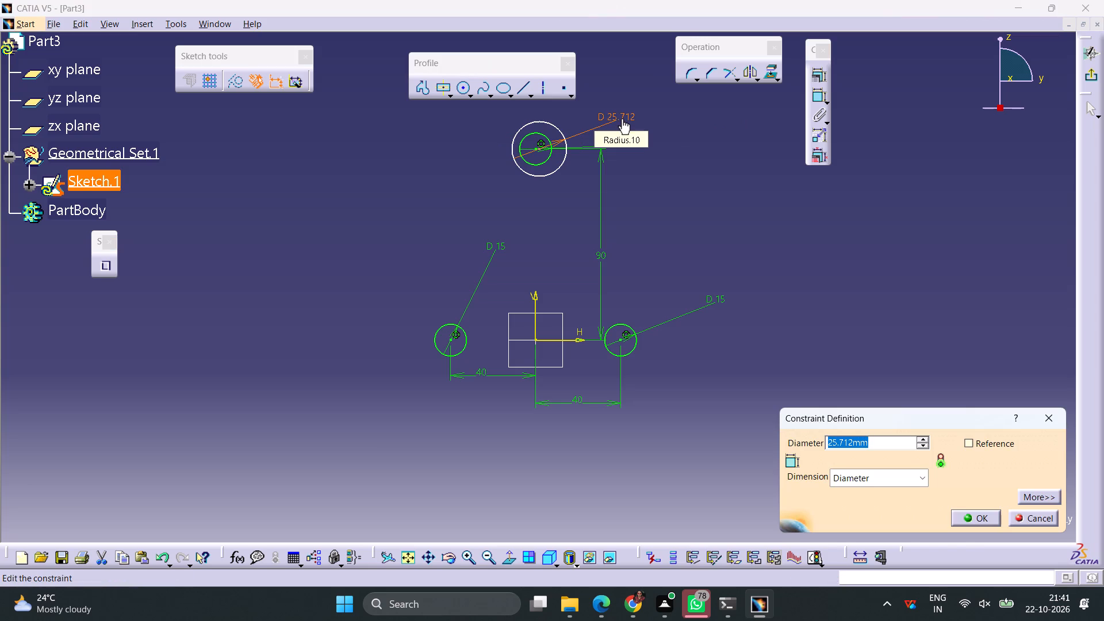
text(30)
key(Return)
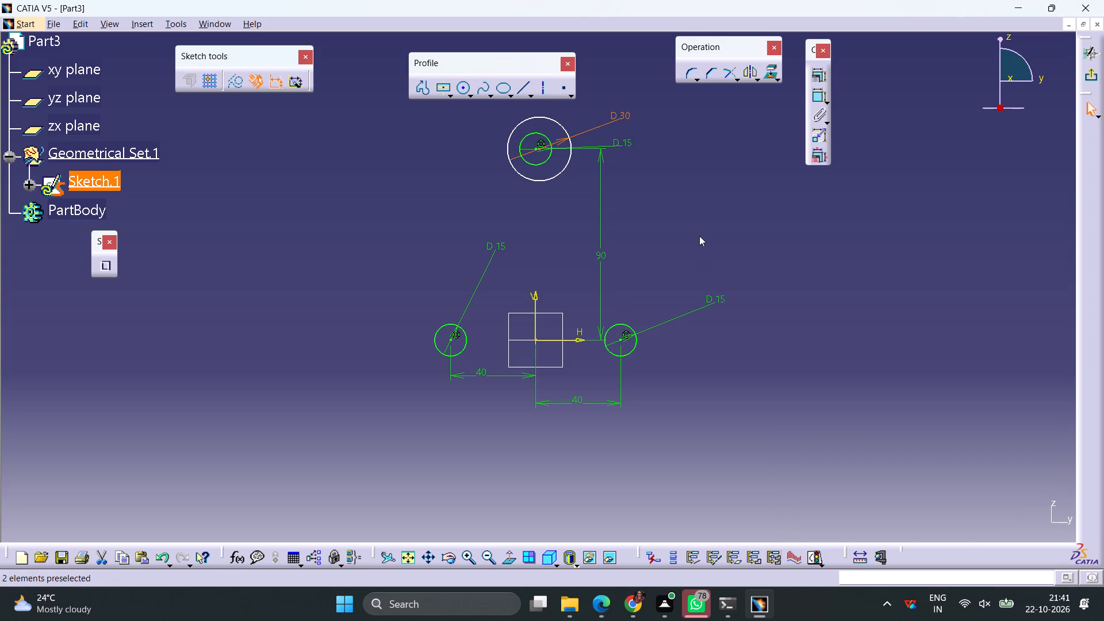
Apply a concentricity constraint between the 30 mm circle and the 15 mm circle on the vertical axis.
click(699, 236)
click(562, 169)
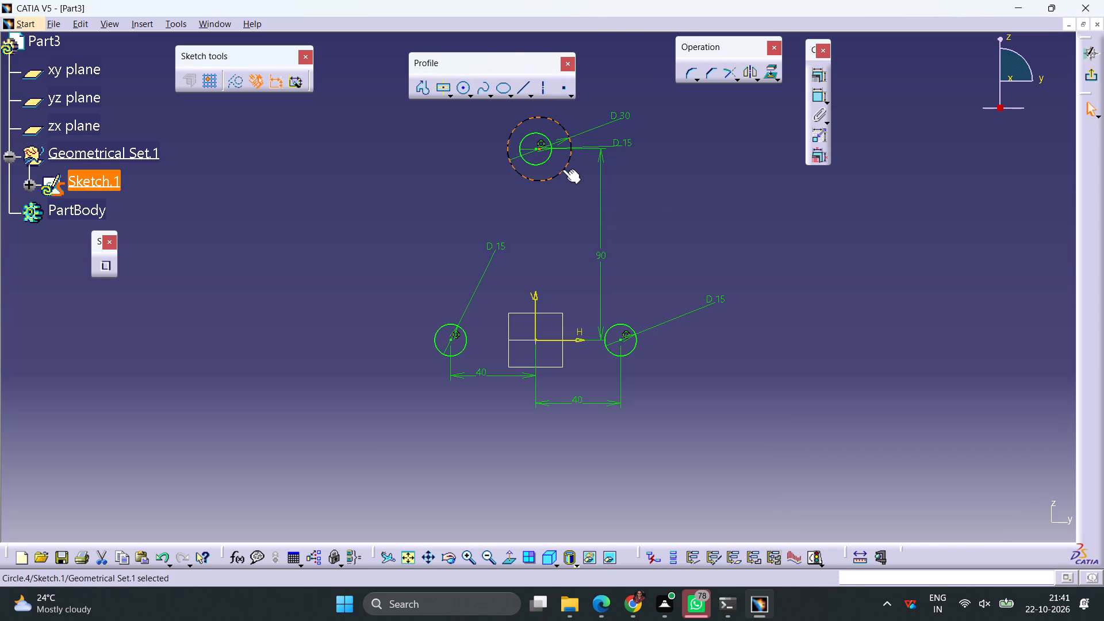
ctrl+click(538, 166)
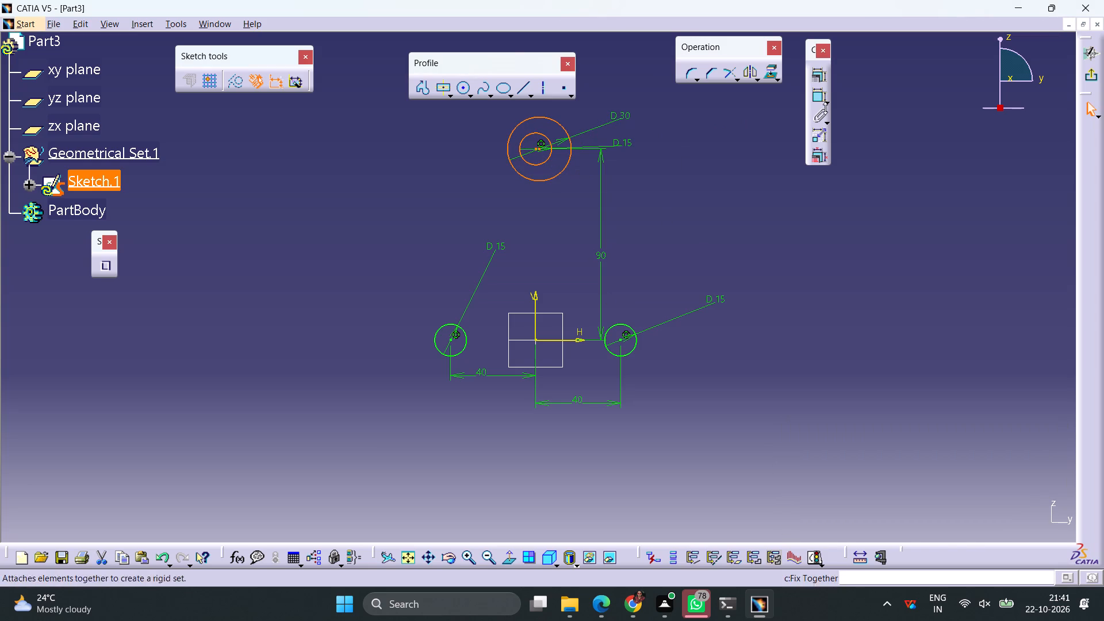
click(818, 76)
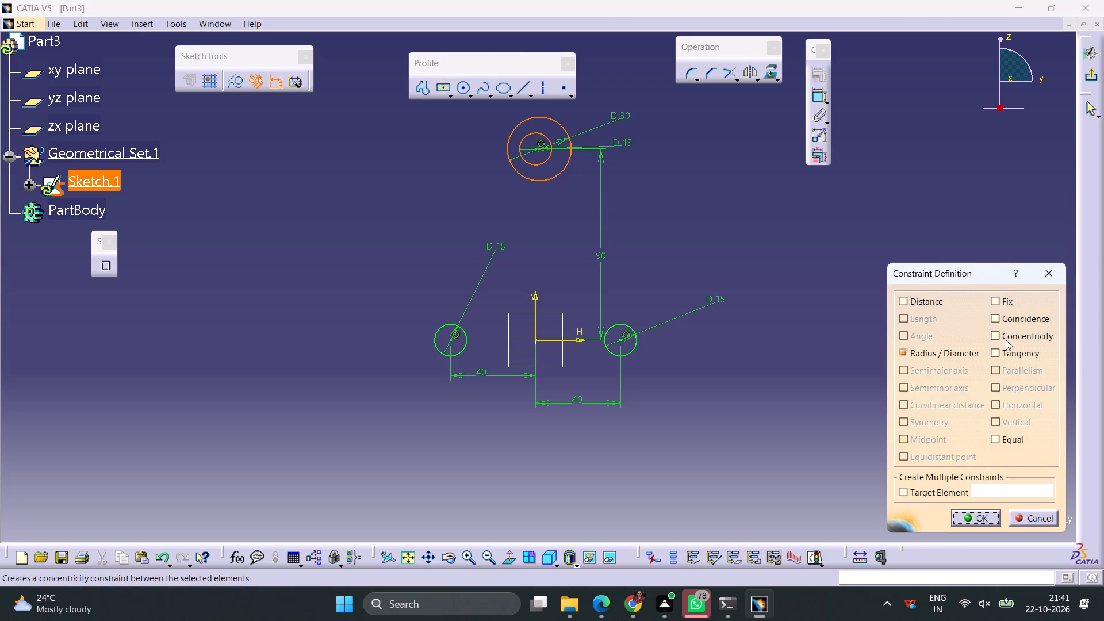
click(1006, 340)
click(974, 524)
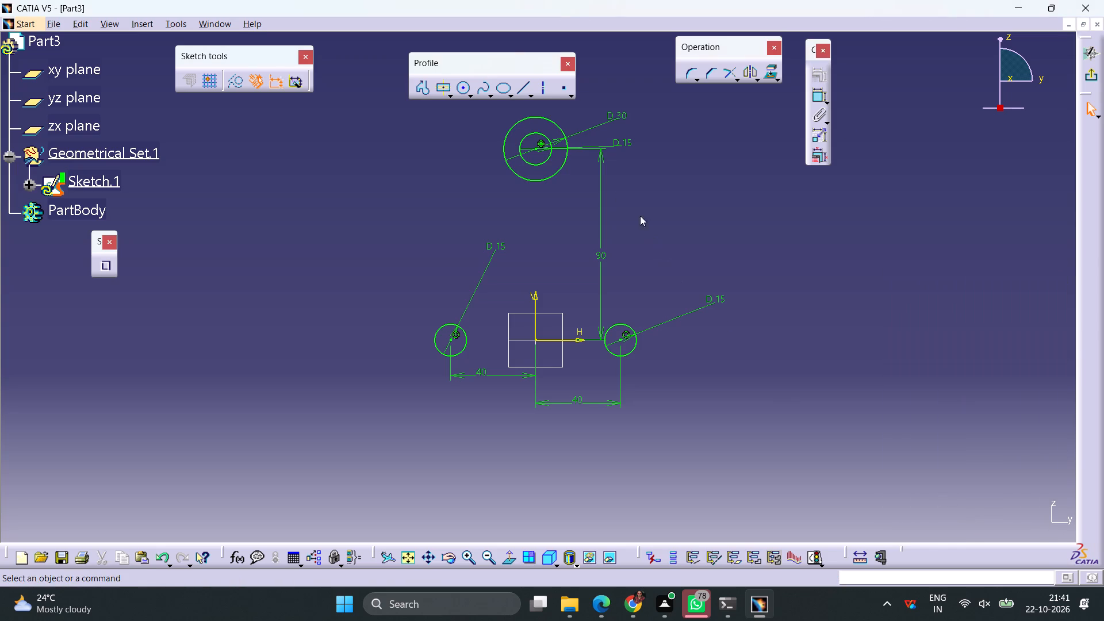
Draw a circle sharing the centre of the 15 mm circle on the negative horizontal axis and dimension its diameter as 30 mm.
click(462, 93)
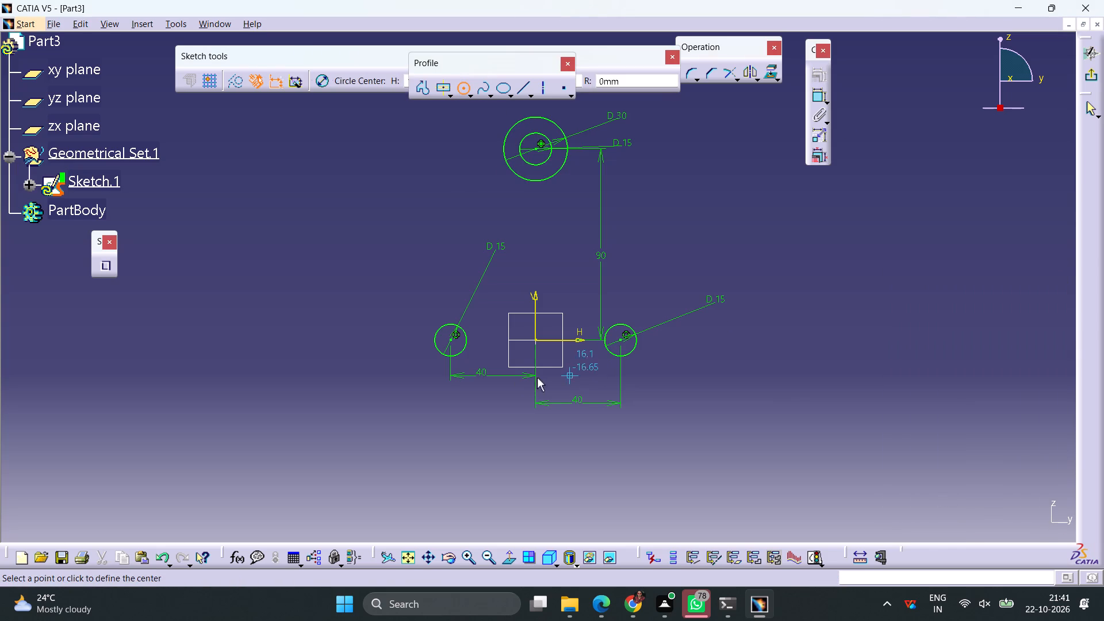
click(450, 338)
click(469, 317)
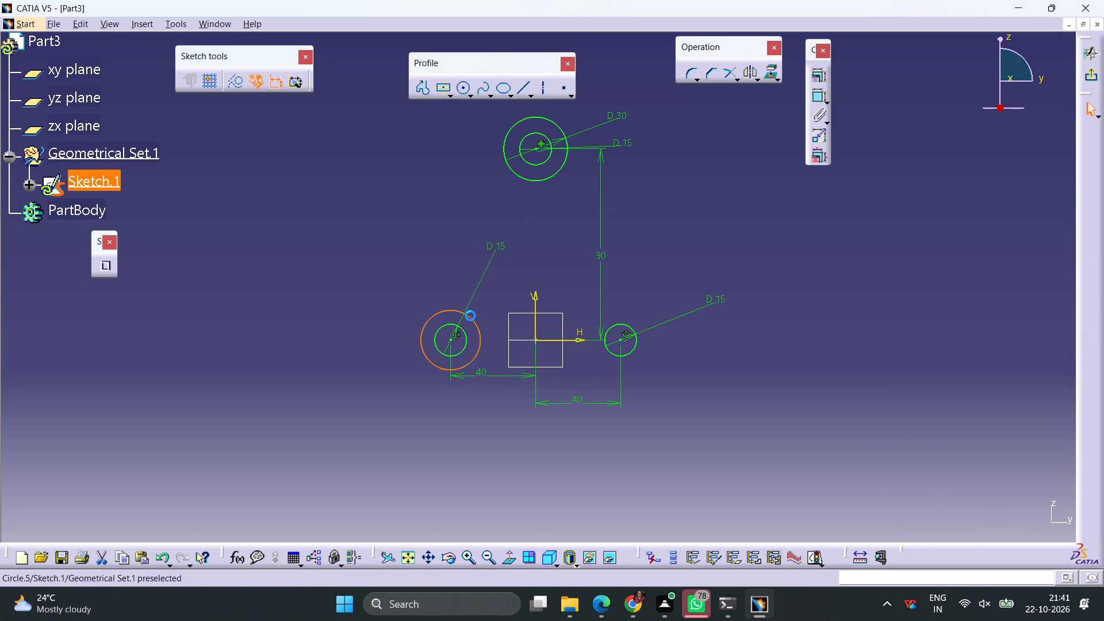
click(814, 96)
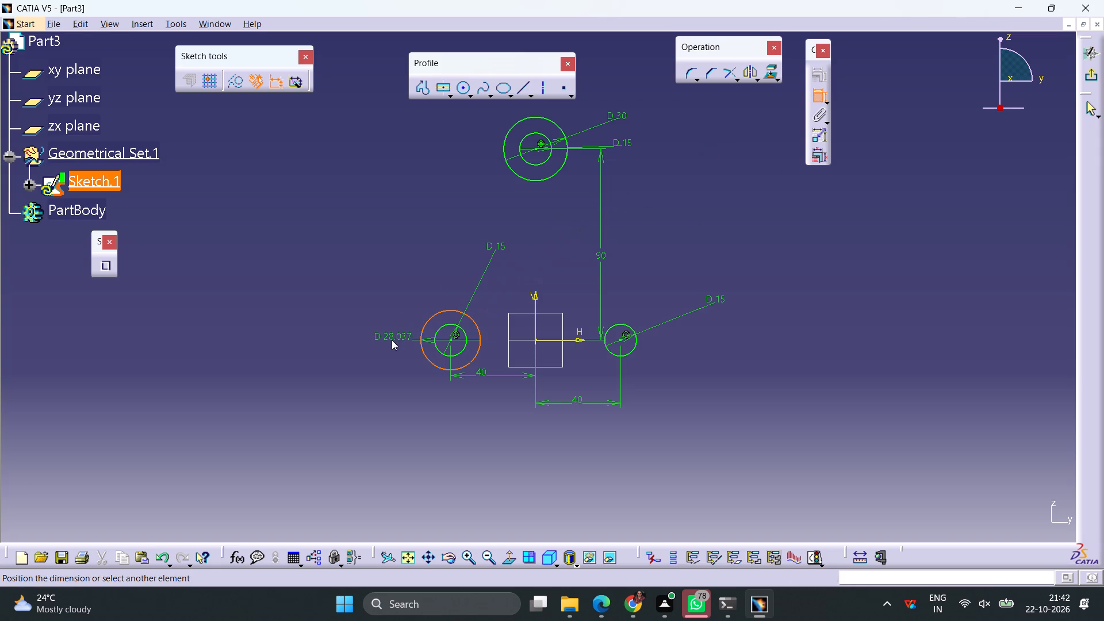
click(386, 366)
double_click(390, 358)
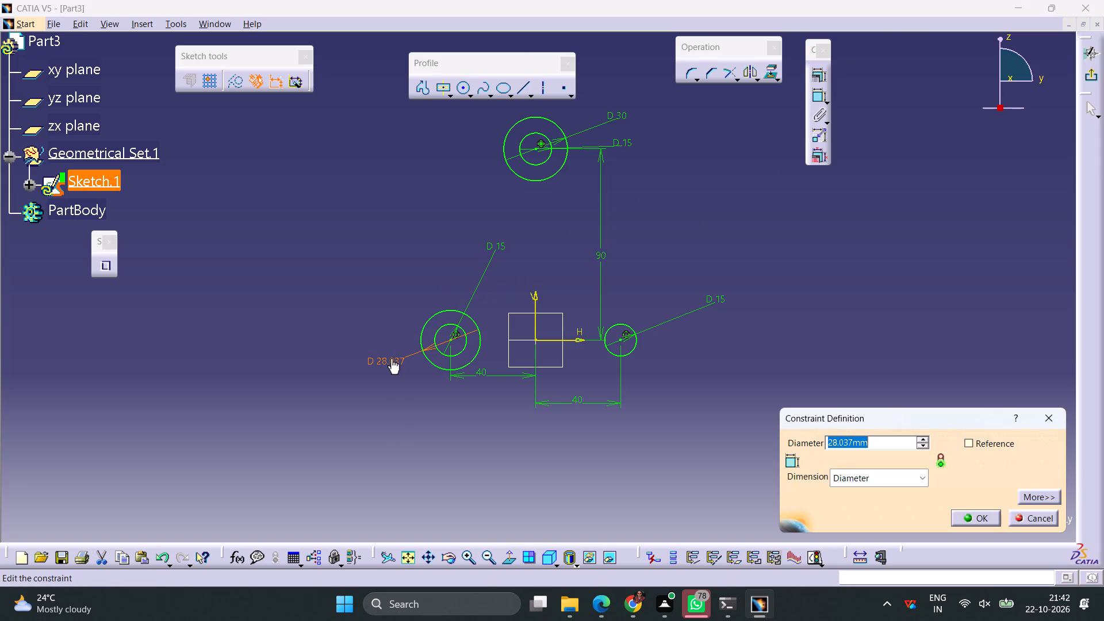
text(30)
key(Return)
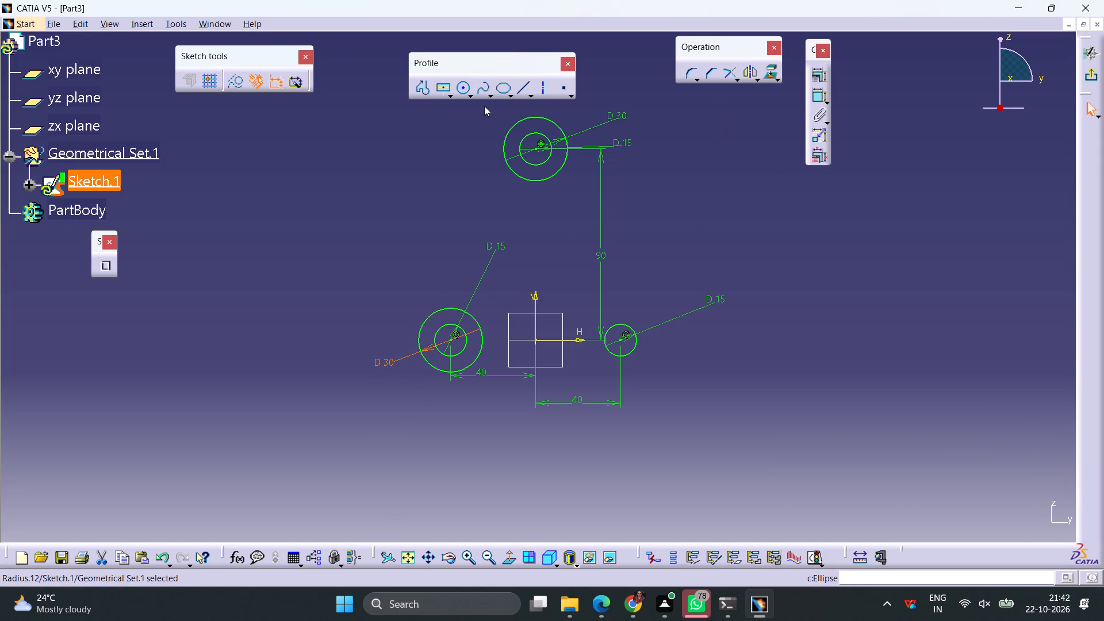
Draw a circle sharing the centre of the 15 mm circle on the positive horizontal axis and dimension its diameter as 30 mm.
click(461, 94)
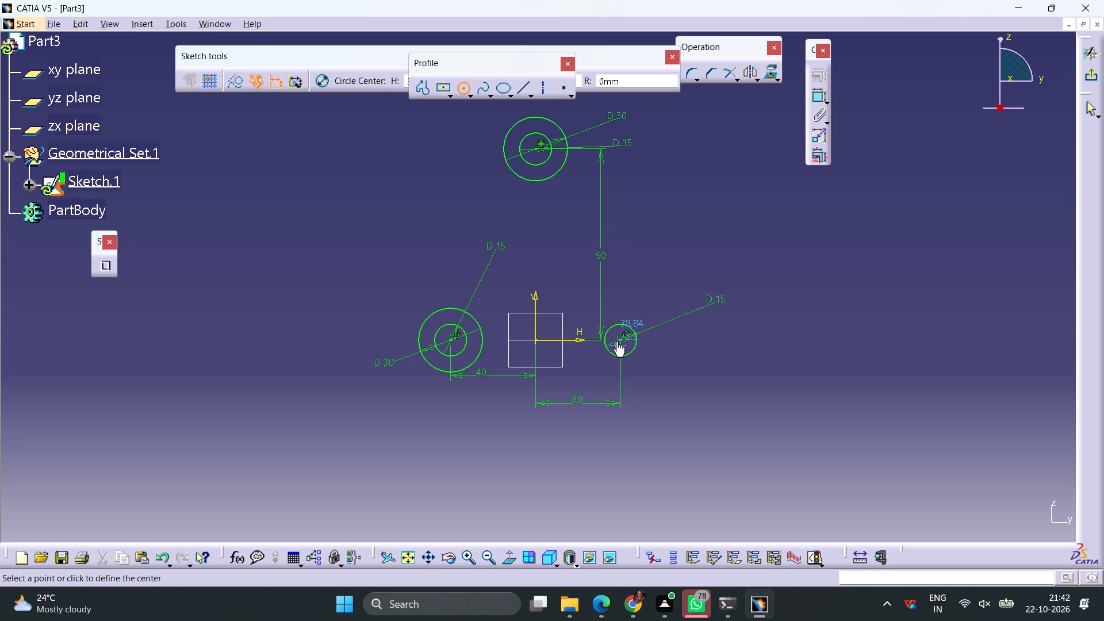
click(619, 339)
click(638, 308)
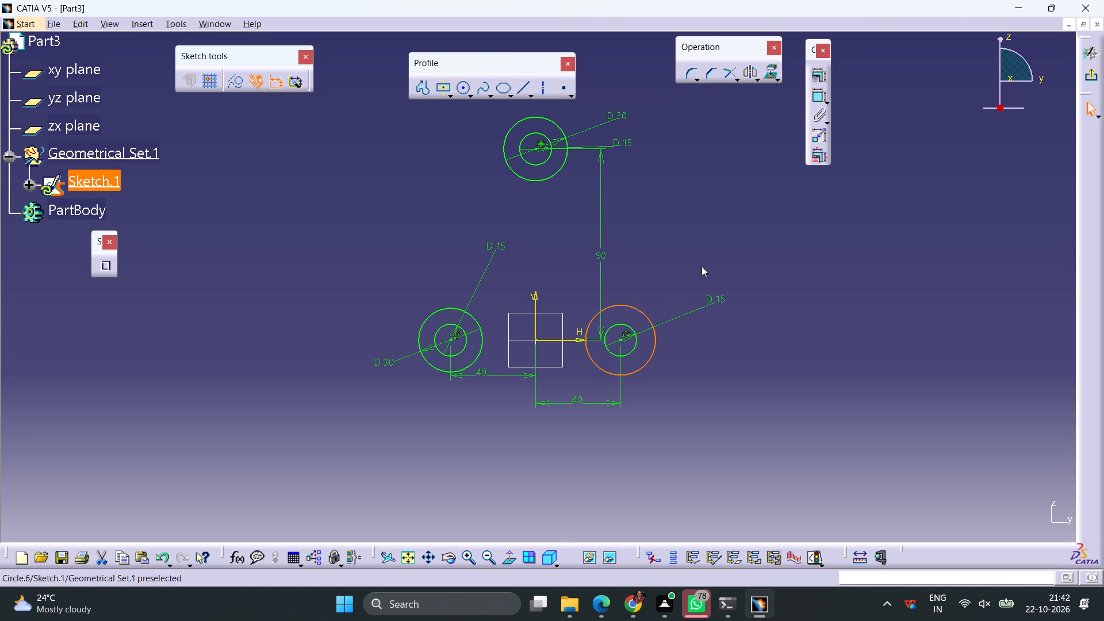
click(814, 99)
click(699, 348)
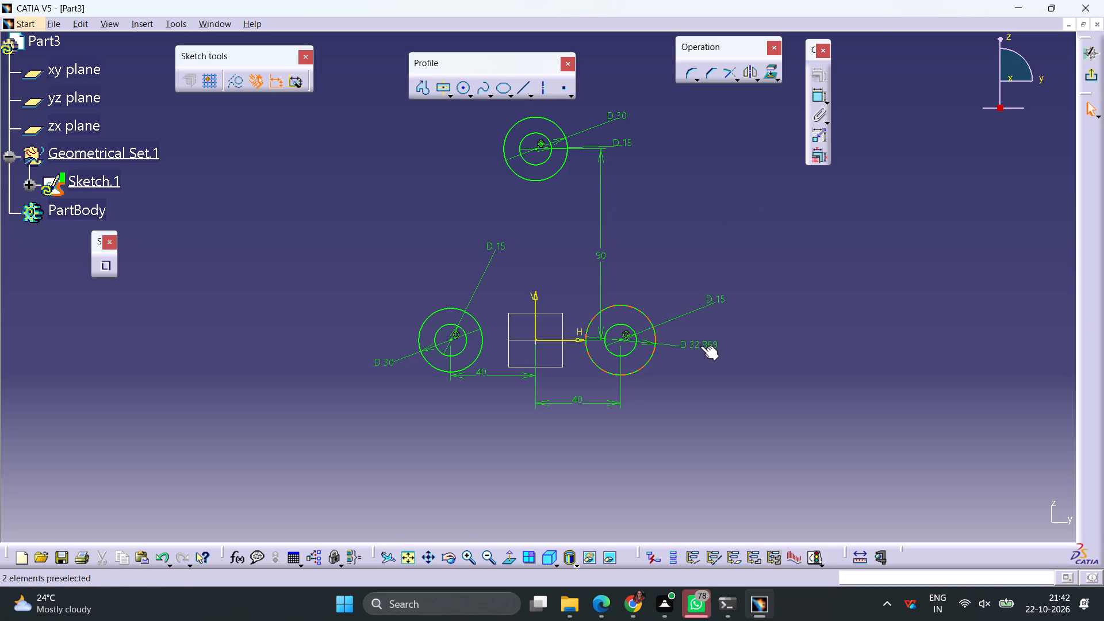
double_click(700, 346)
text(30)
key(Return)
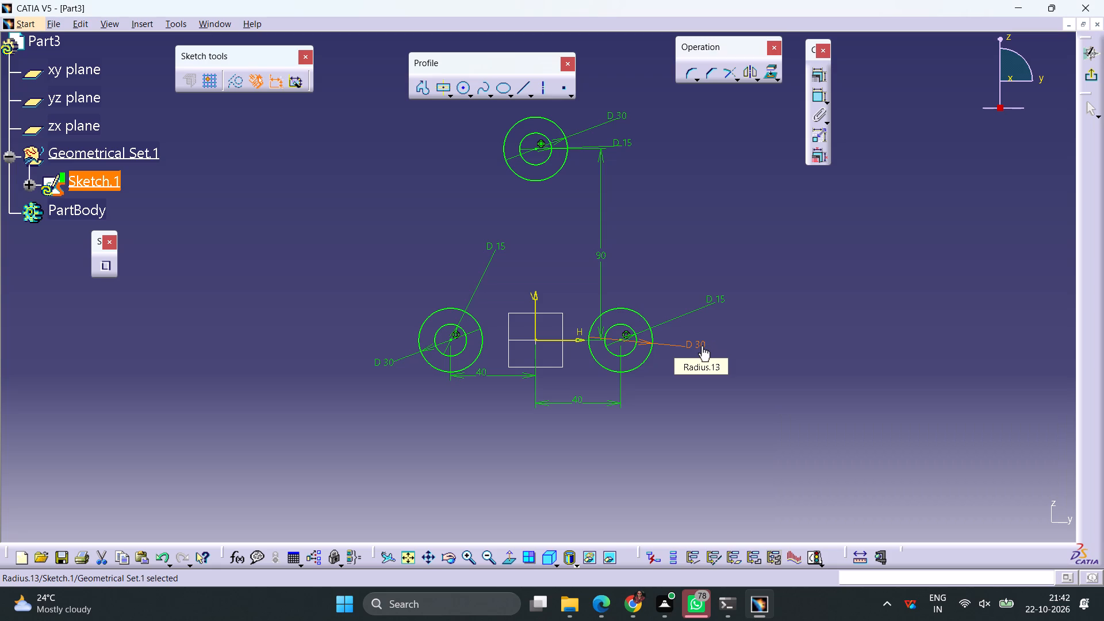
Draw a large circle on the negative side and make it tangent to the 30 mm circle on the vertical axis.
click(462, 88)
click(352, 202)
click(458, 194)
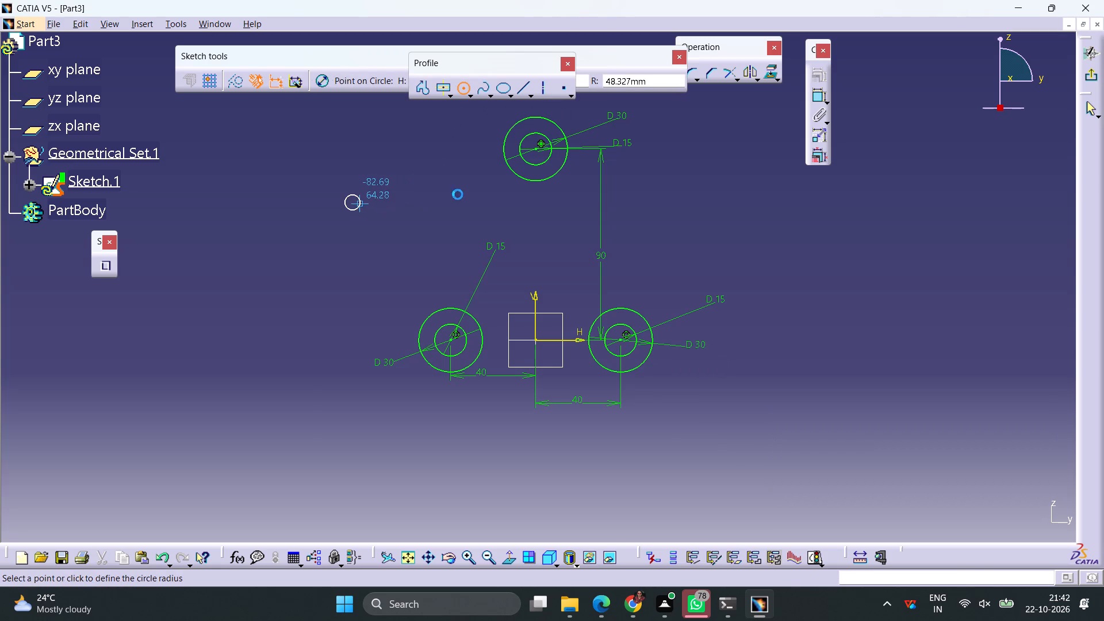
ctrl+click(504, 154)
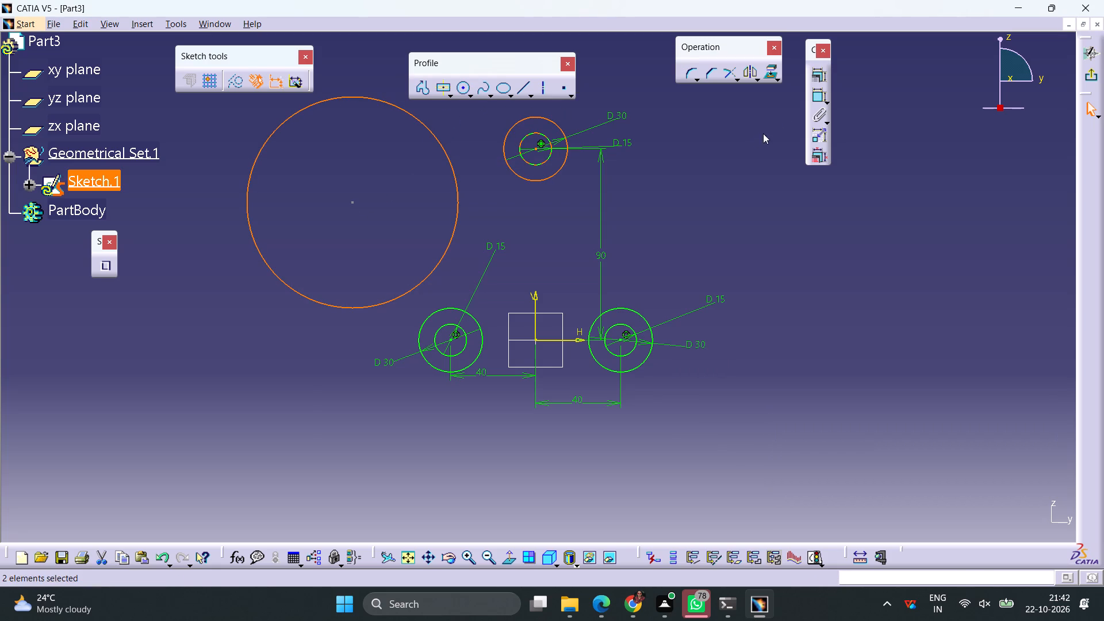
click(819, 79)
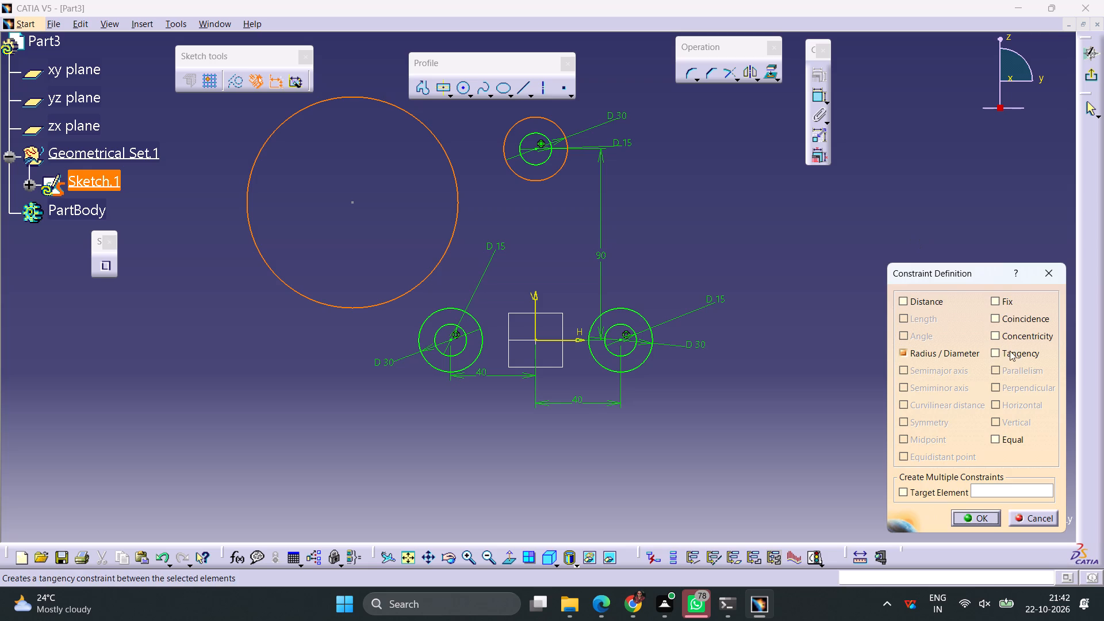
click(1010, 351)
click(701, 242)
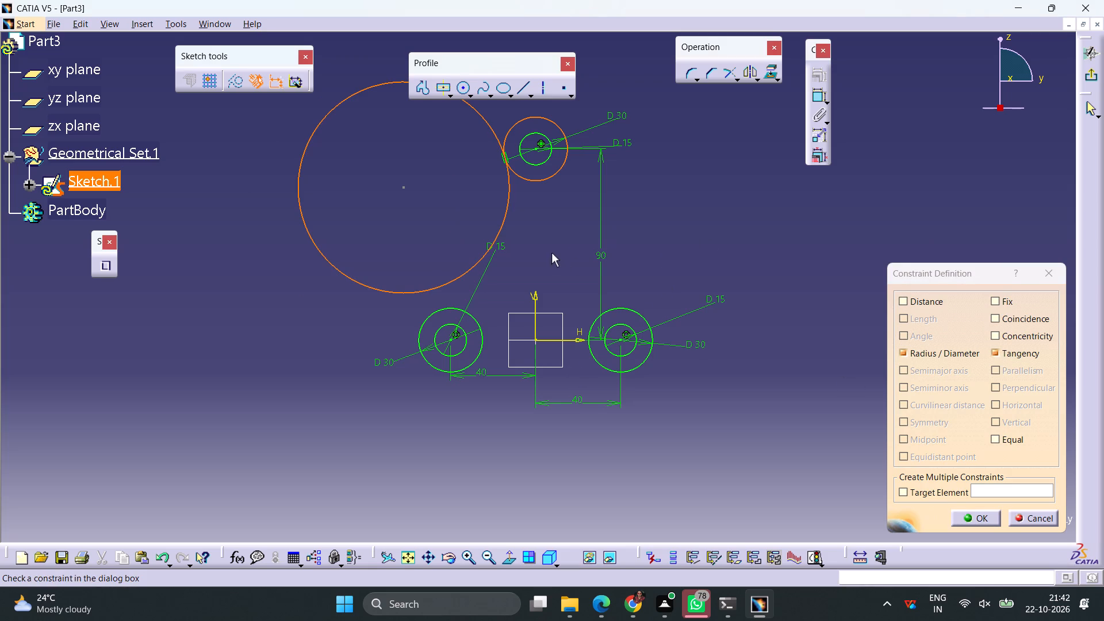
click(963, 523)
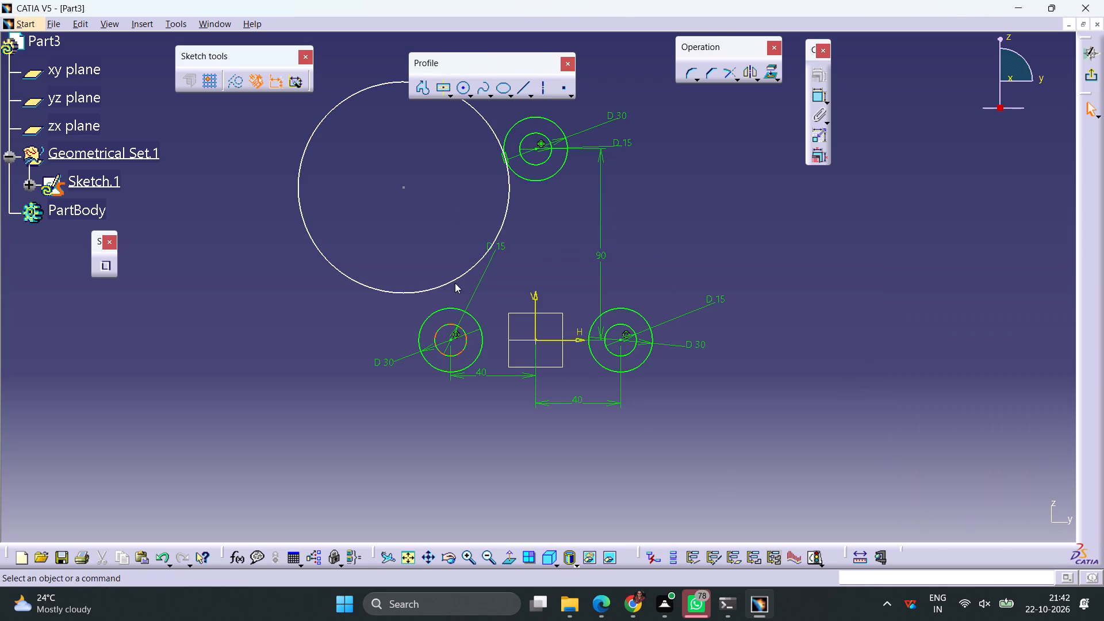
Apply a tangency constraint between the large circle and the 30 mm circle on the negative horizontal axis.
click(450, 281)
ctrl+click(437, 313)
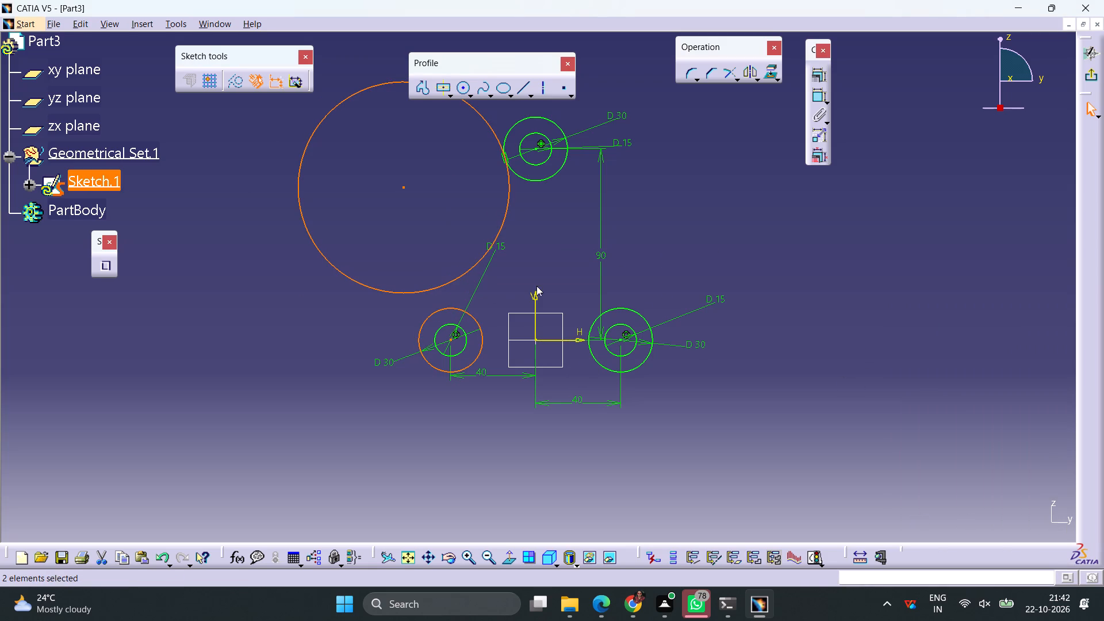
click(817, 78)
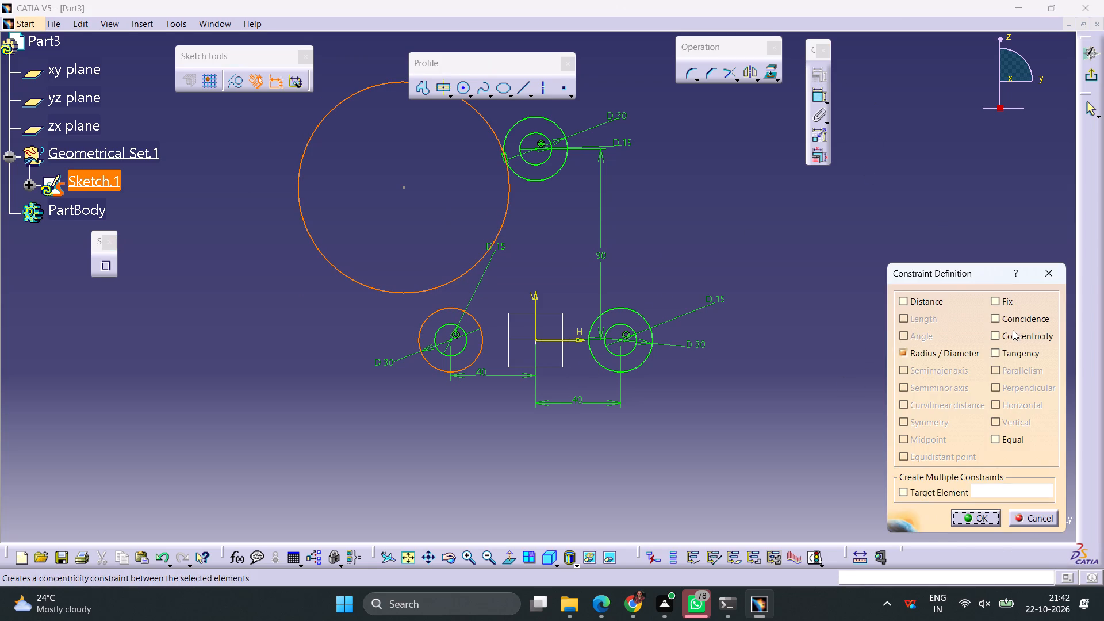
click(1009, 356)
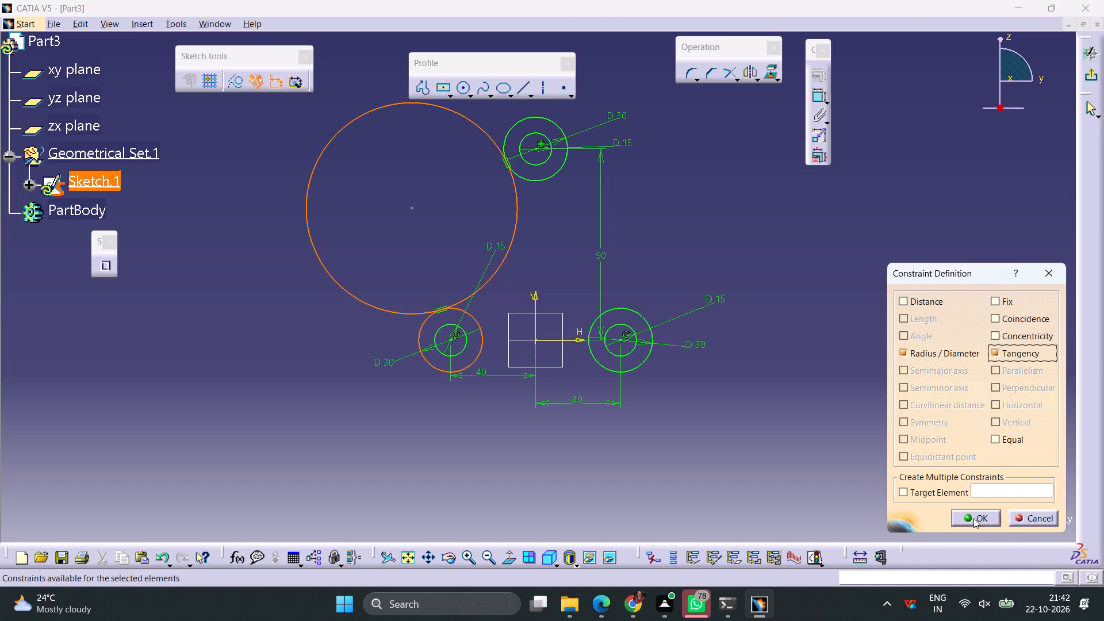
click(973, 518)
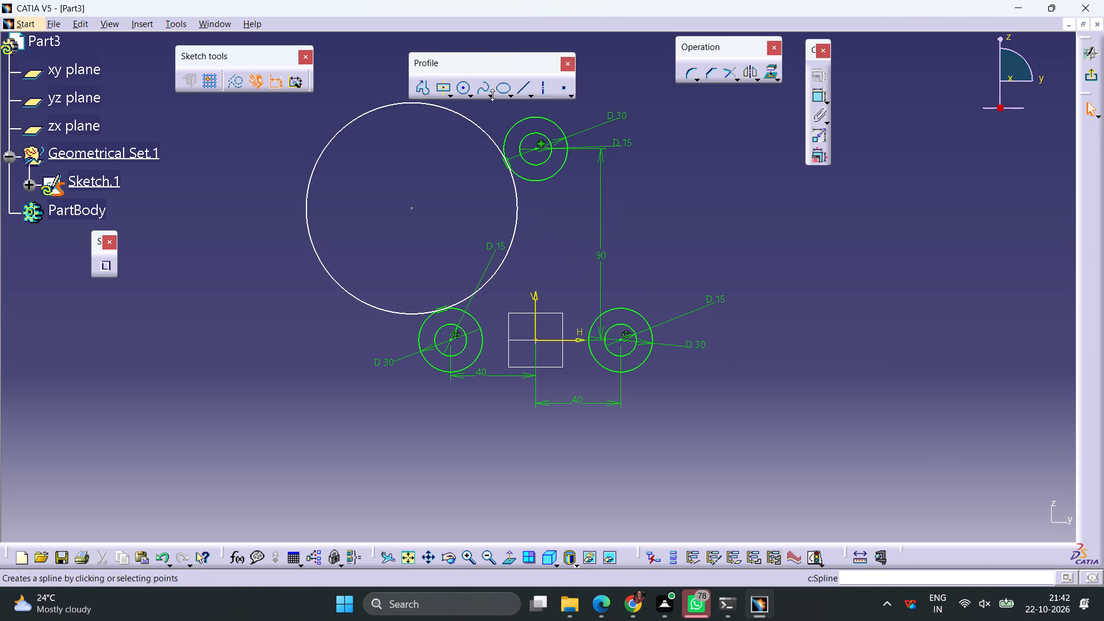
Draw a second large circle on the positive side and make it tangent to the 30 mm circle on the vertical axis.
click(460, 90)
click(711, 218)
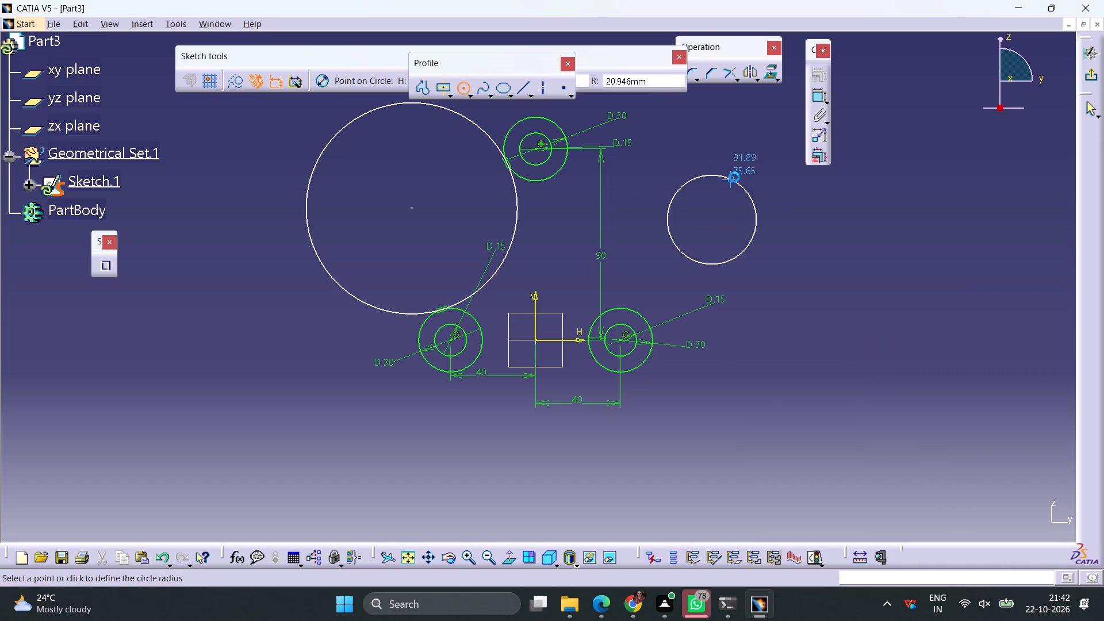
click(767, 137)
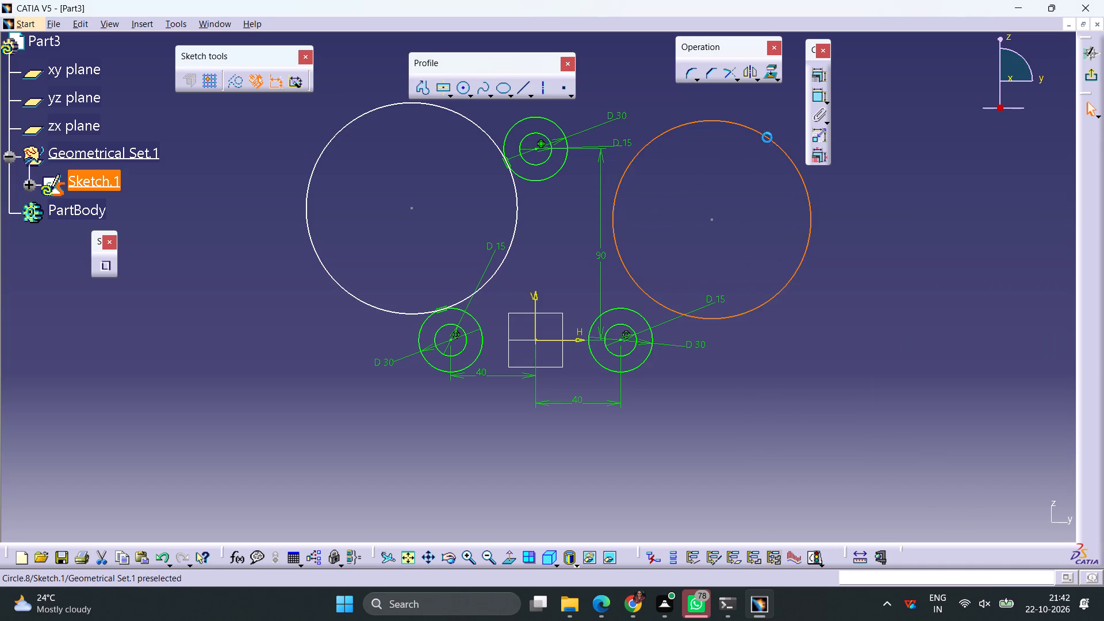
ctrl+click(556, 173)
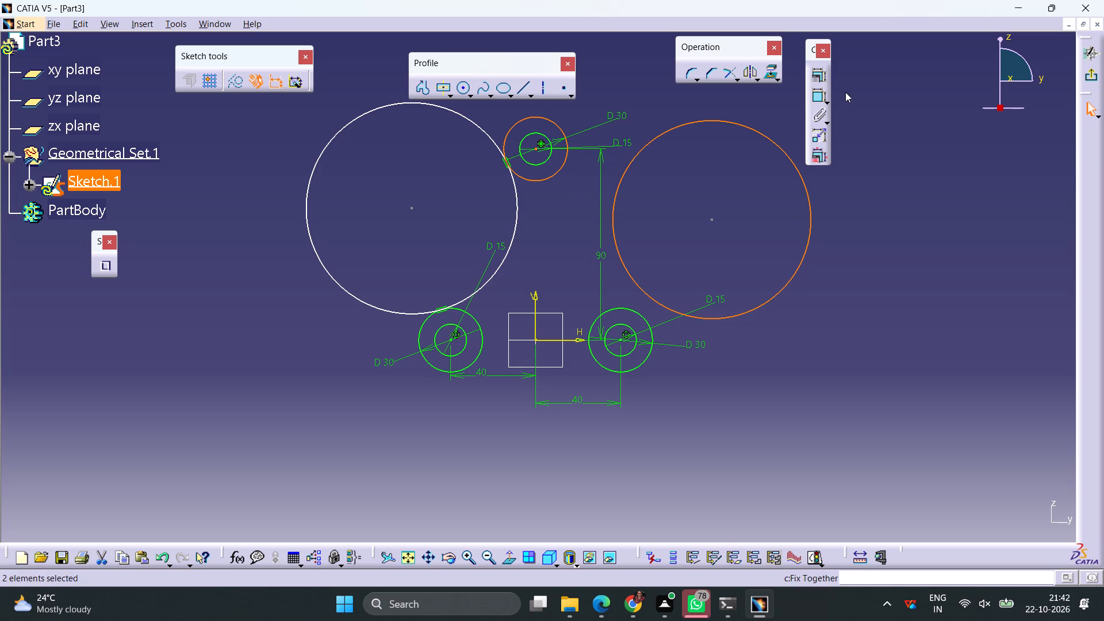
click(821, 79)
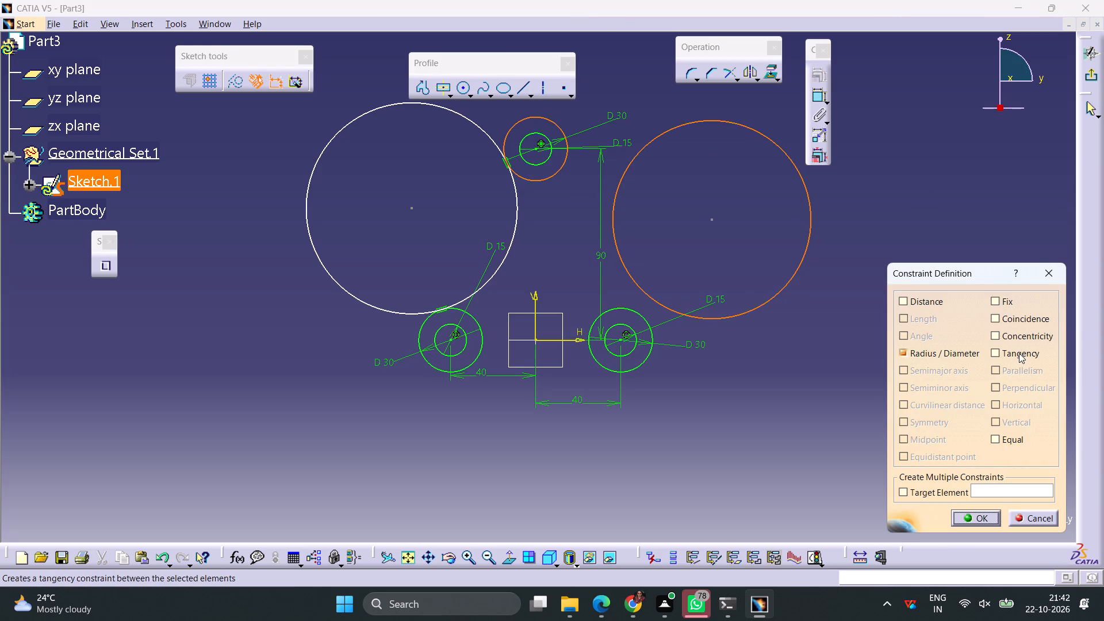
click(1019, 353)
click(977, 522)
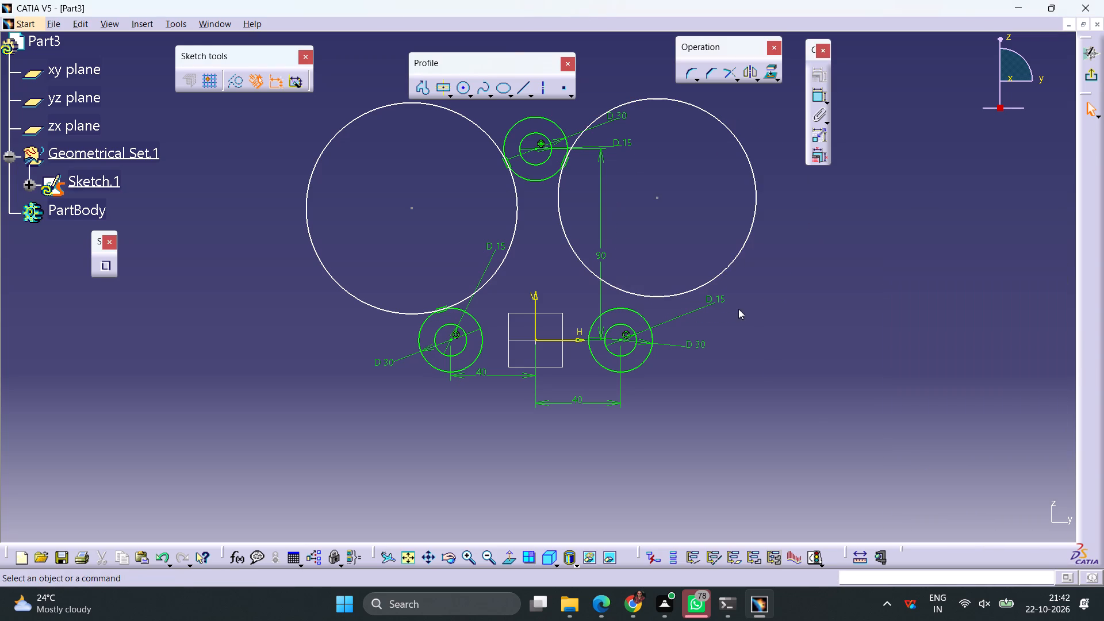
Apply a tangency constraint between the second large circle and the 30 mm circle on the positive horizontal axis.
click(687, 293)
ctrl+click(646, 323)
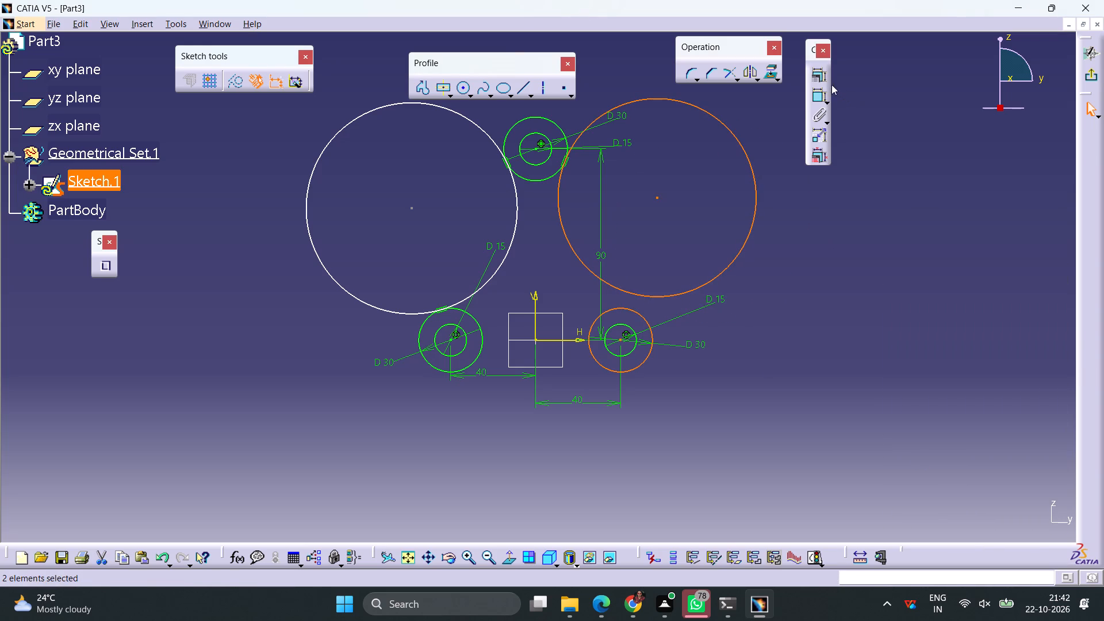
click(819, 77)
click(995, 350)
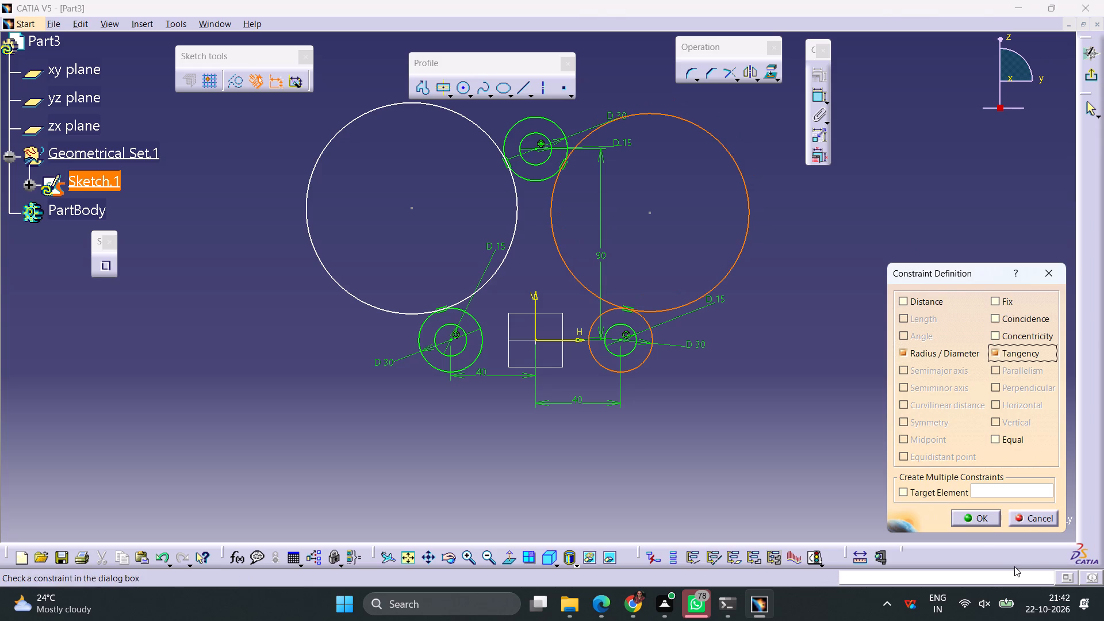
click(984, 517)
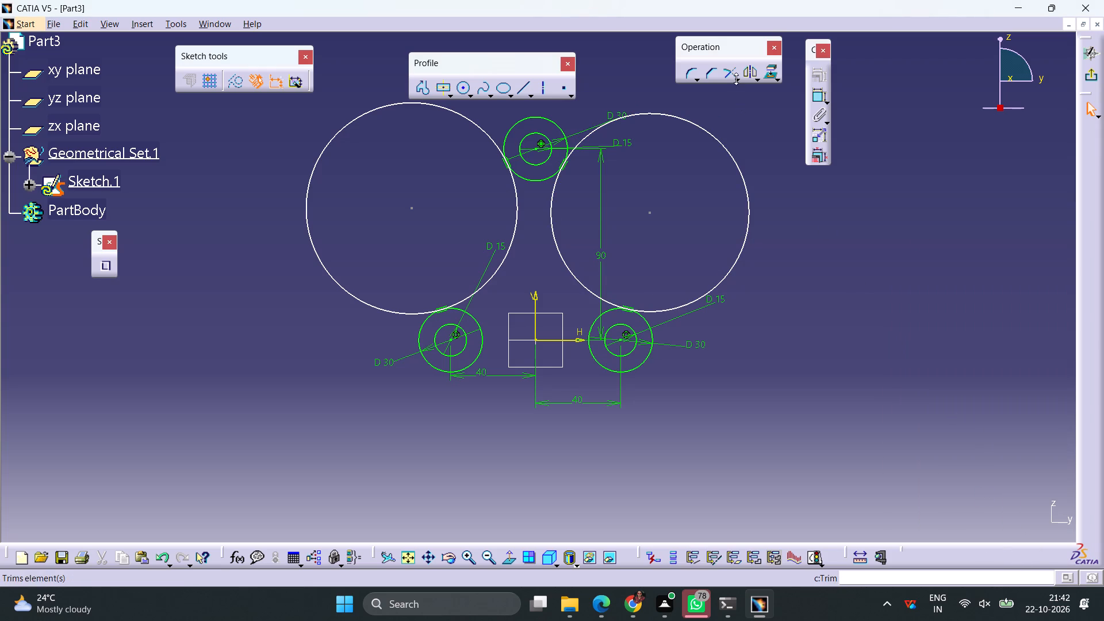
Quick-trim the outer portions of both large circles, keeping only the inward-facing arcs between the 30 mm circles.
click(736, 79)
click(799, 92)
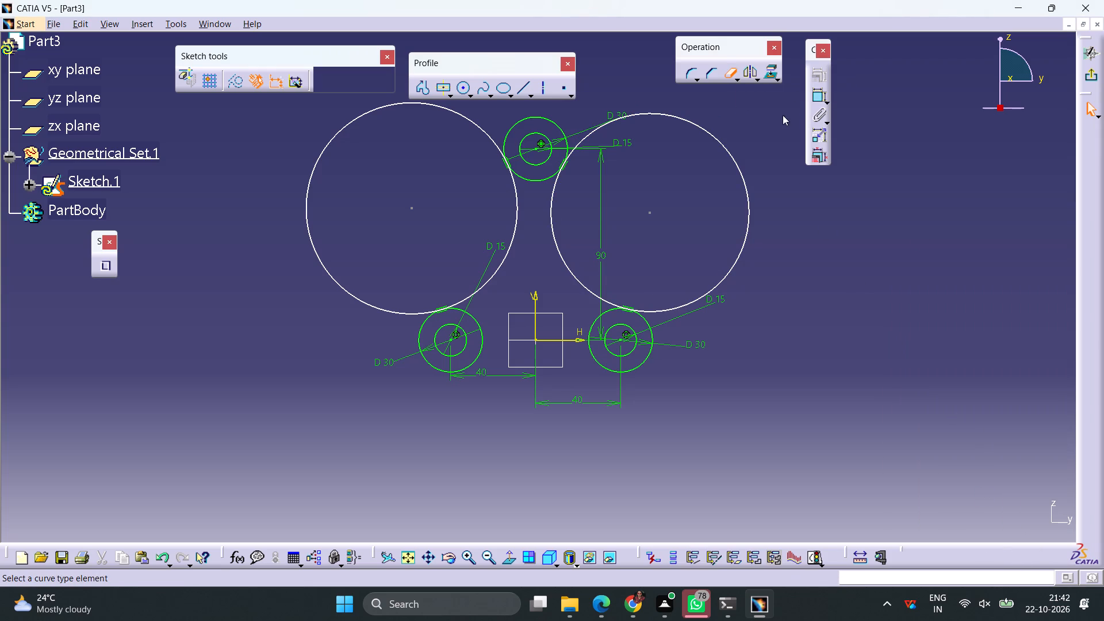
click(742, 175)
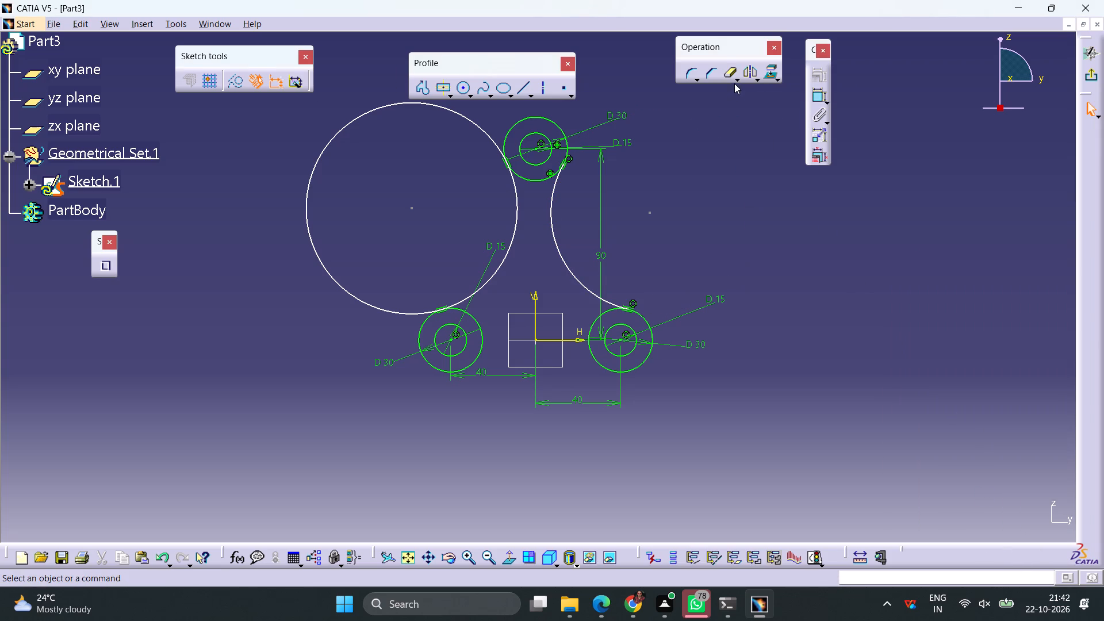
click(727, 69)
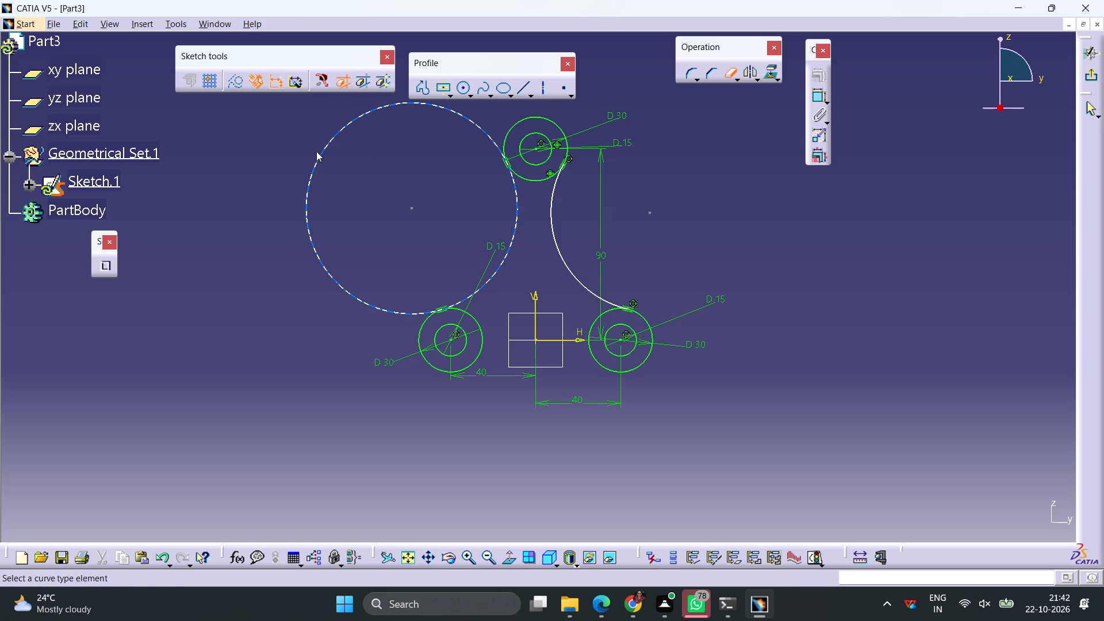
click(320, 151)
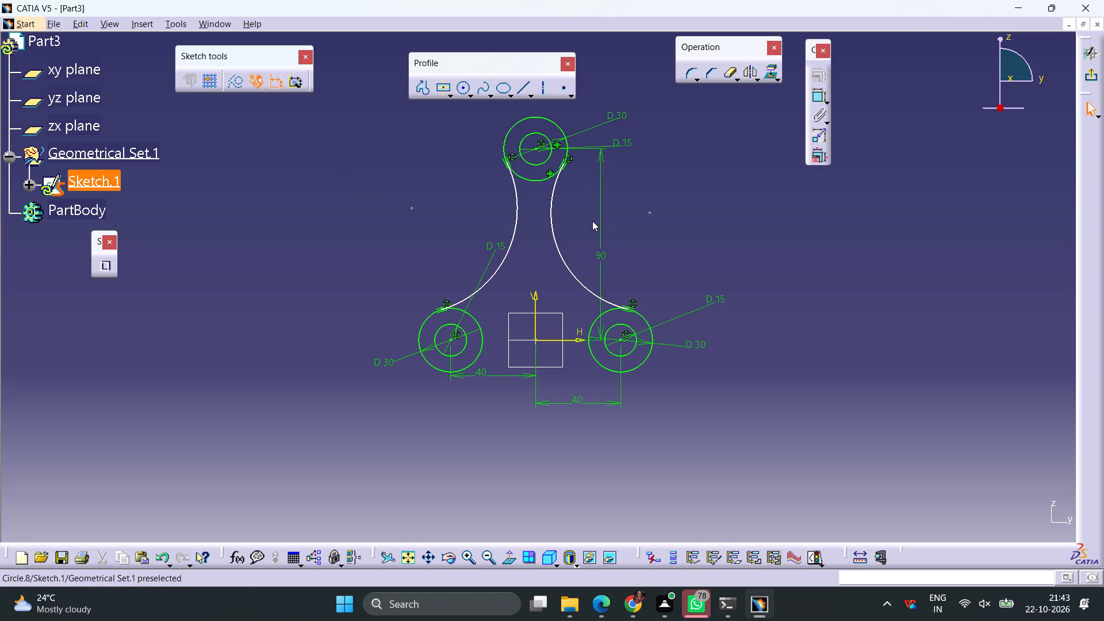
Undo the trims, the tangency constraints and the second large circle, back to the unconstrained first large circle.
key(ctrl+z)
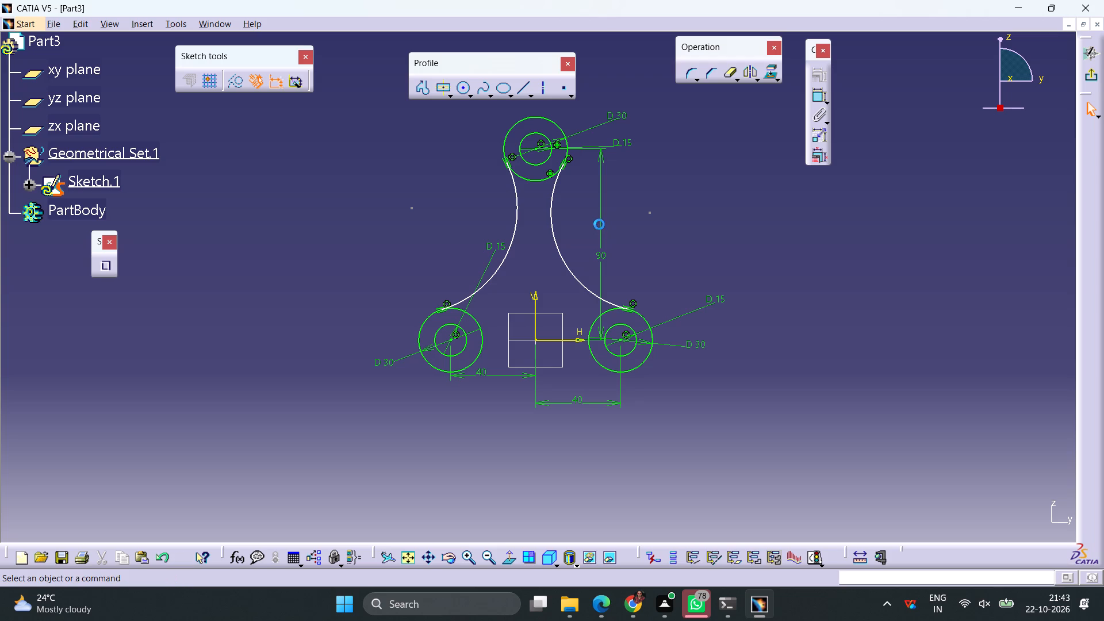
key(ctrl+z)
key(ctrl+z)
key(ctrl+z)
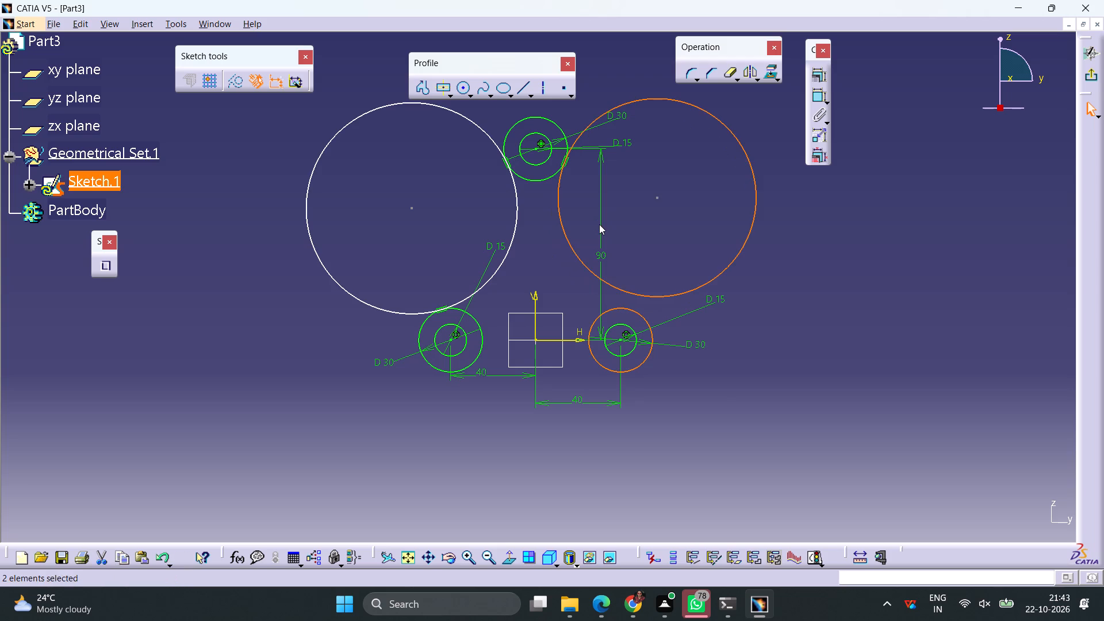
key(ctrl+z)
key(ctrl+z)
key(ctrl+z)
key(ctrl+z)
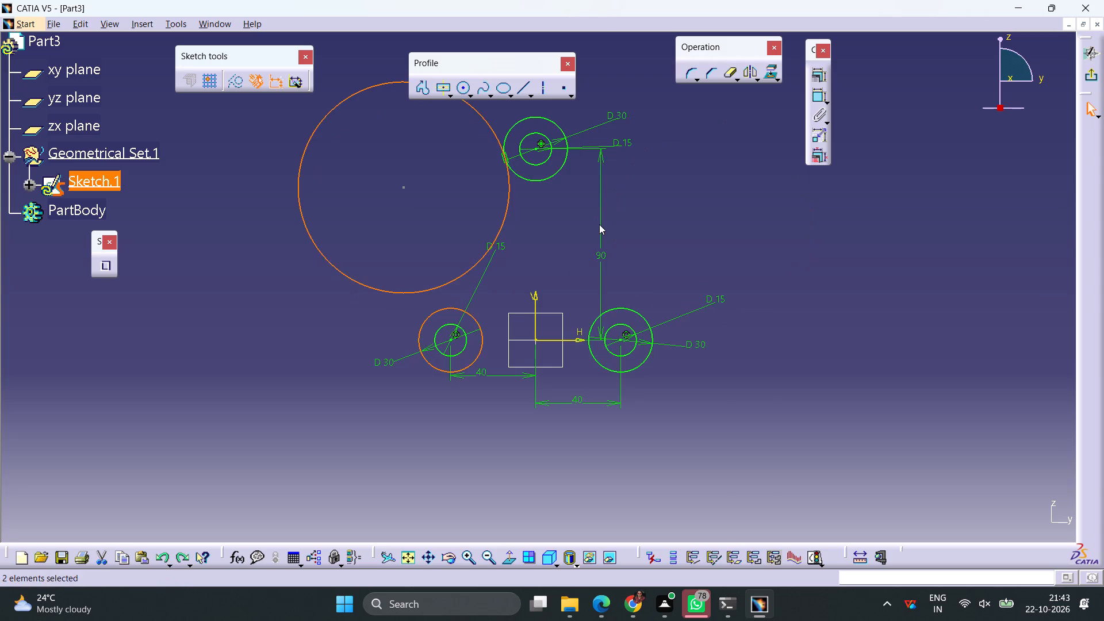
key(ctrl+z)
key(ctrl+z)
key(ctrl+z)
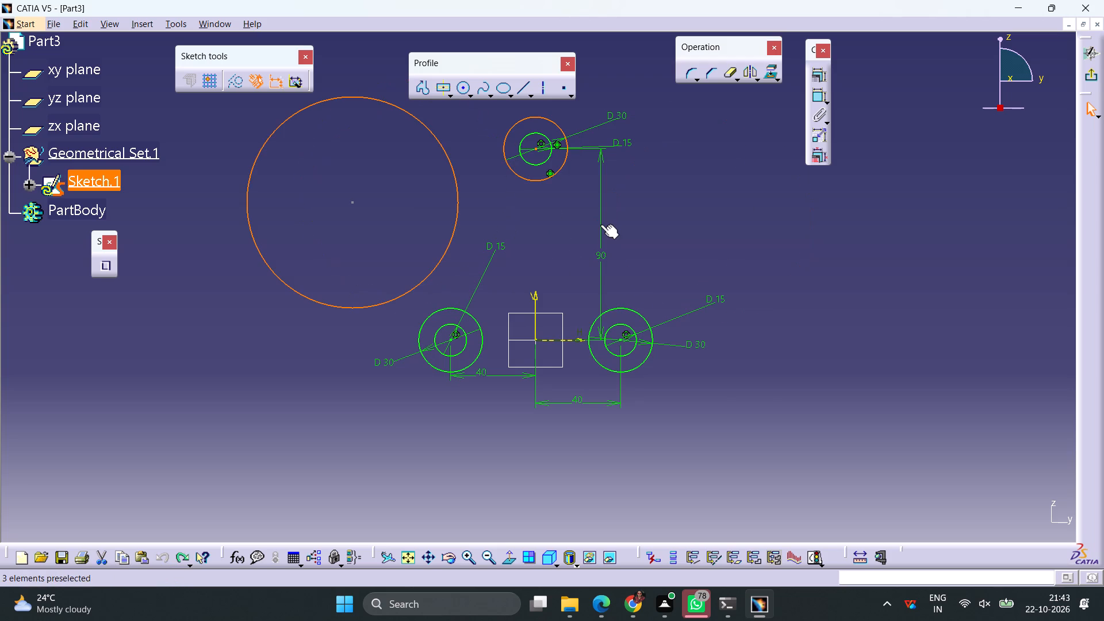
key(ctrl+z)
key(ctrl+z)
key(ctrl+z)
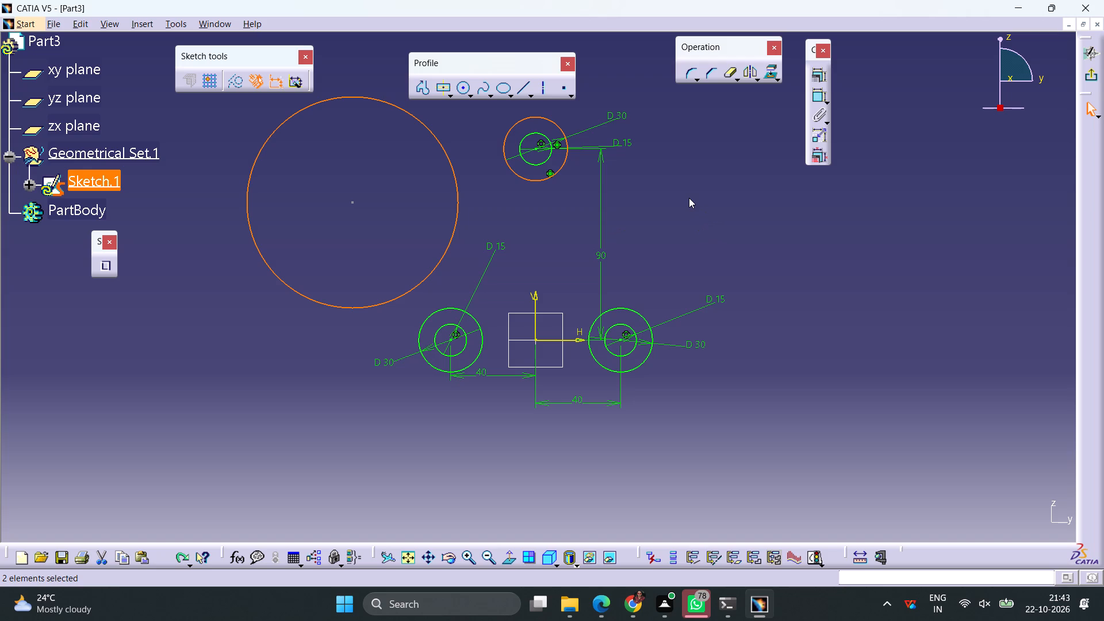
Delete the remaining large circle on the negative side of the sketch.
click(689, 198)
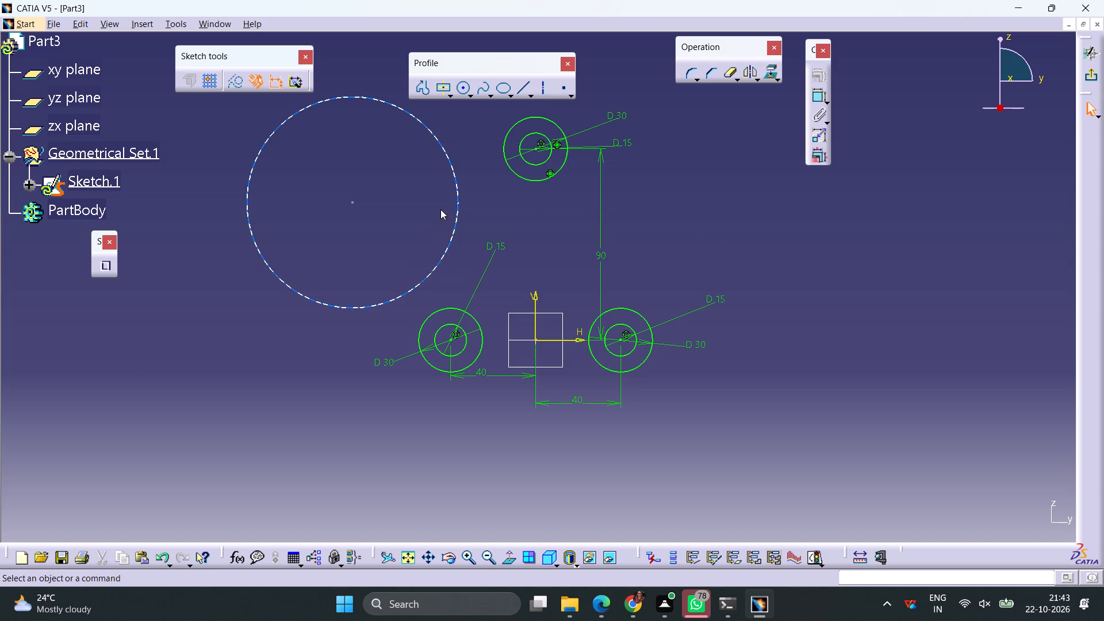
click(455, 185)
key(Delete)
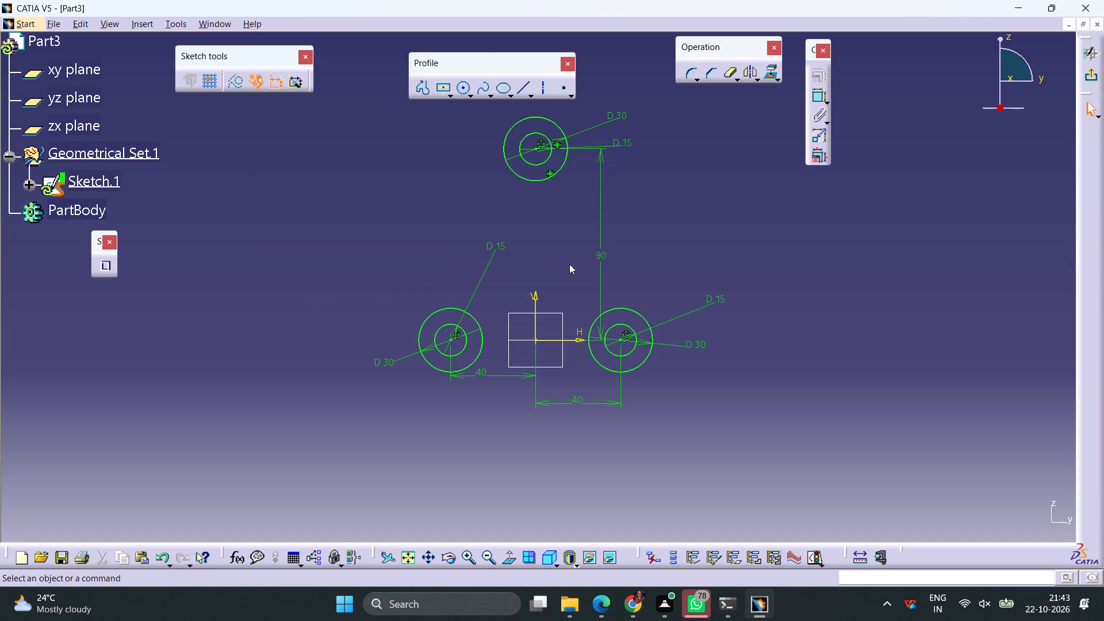
Add an untrimmed corner arc joining the upper 30 mm circle to the 30 mm circle on the negative H side, with radius 65 mm.
click(687, 73)
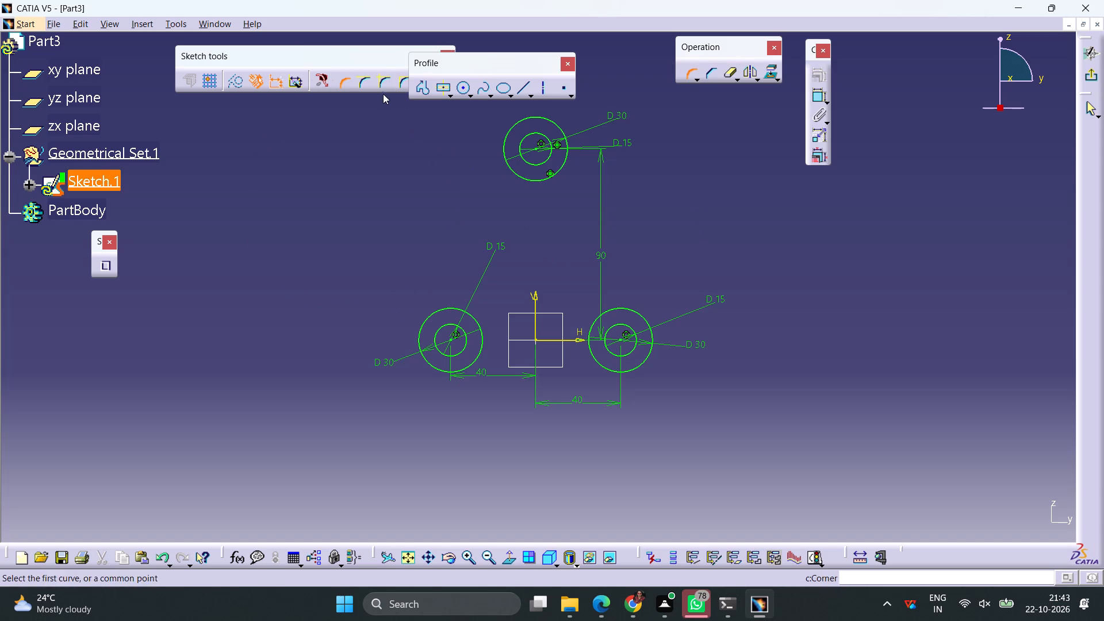
click(381, 82)
click(505, 155)
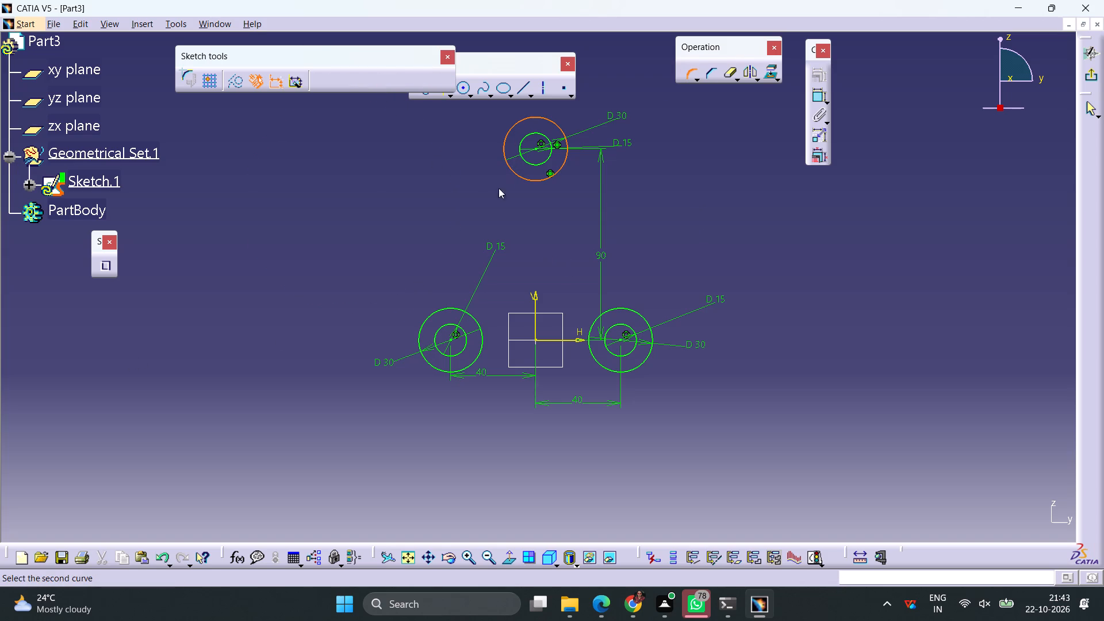
click(448, 309)
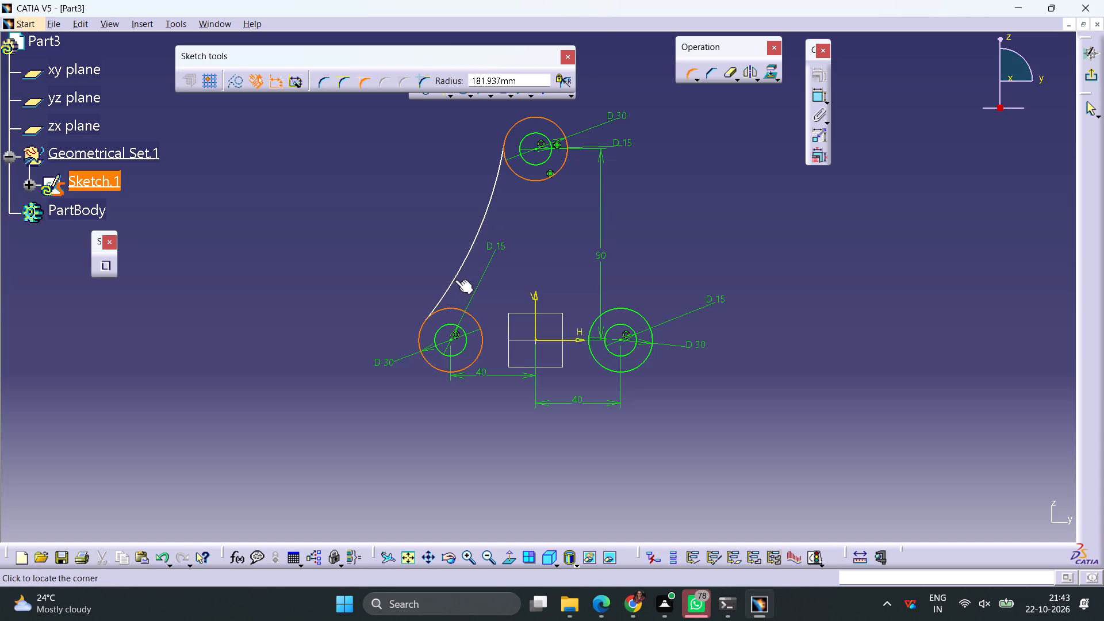
click(463, 278)
double_click(470, 232)
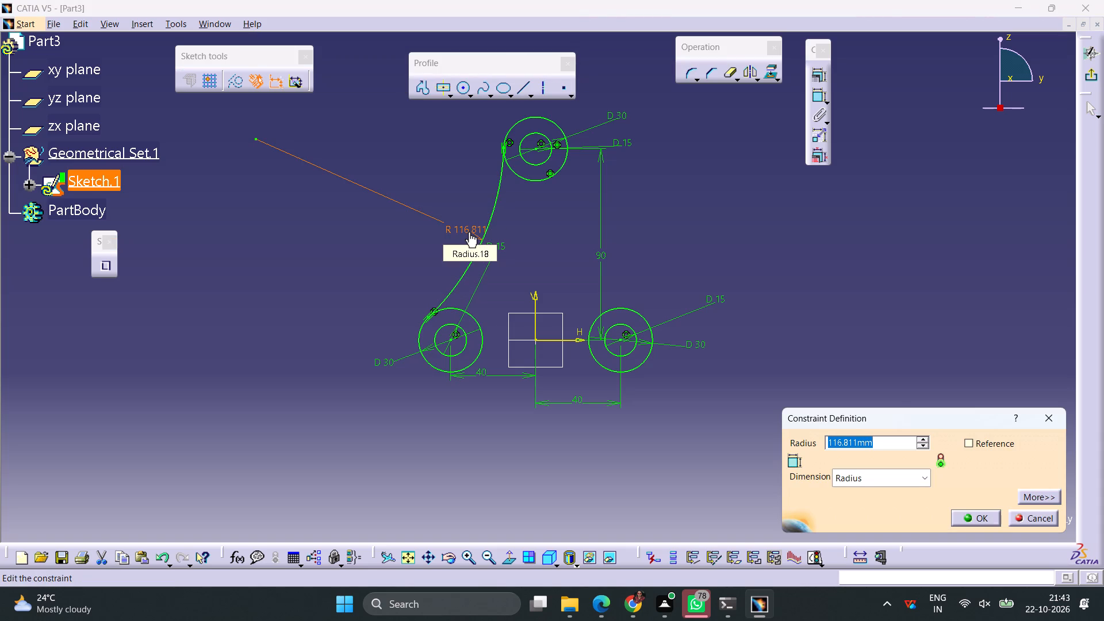
text(65)
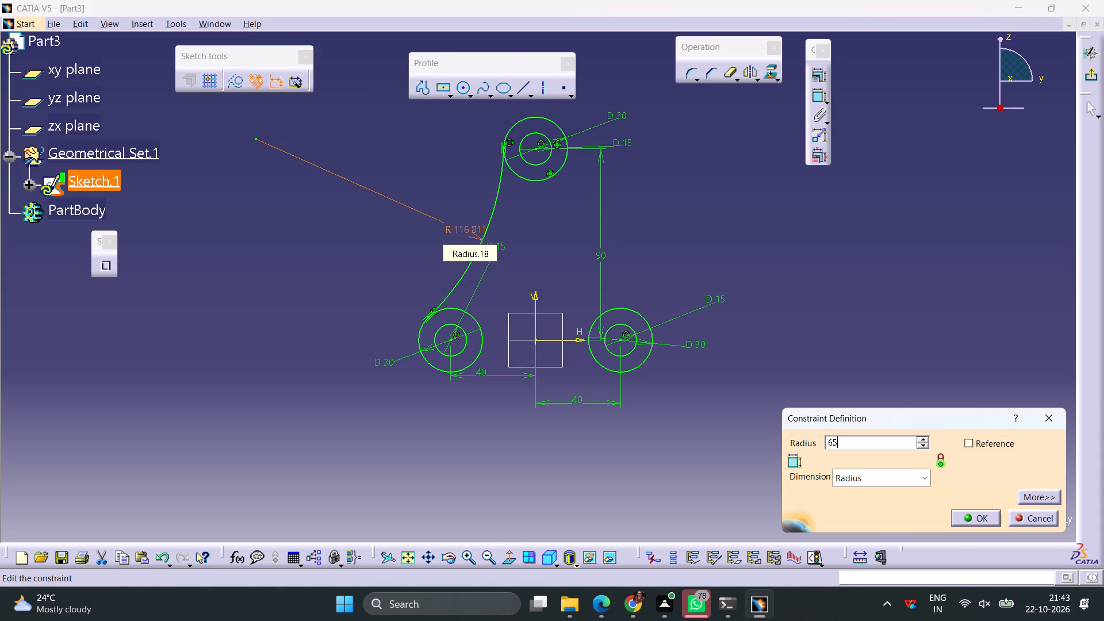
key(Return)
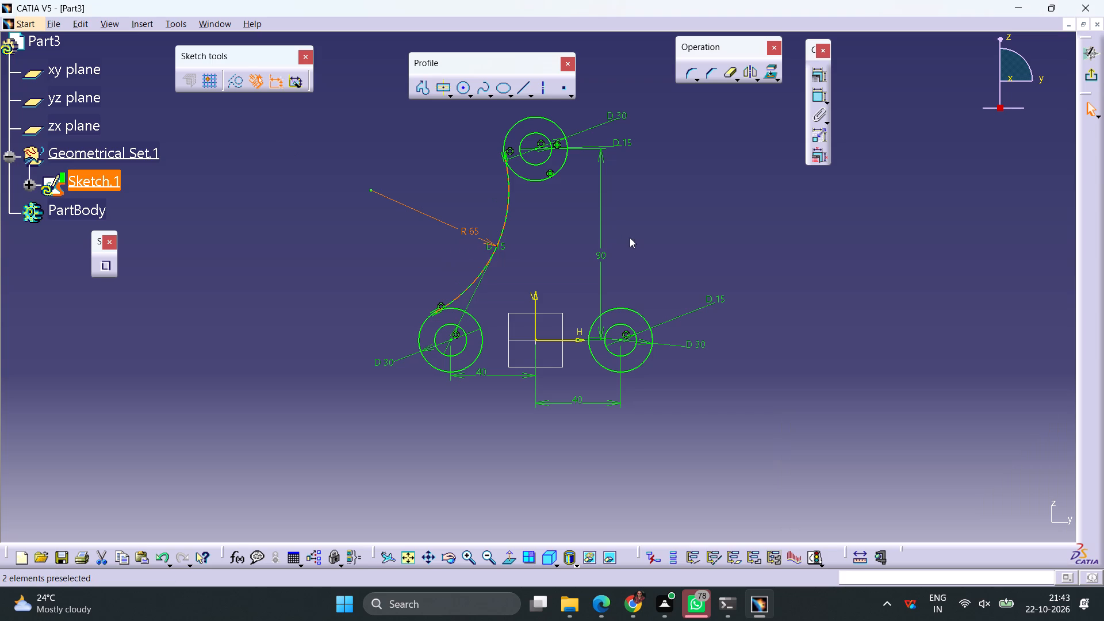
Add a matching corner arc between the upper 30 mm circle and the 30 mm circle on the positive H side, with radius 65 mm.
click(688, 71)
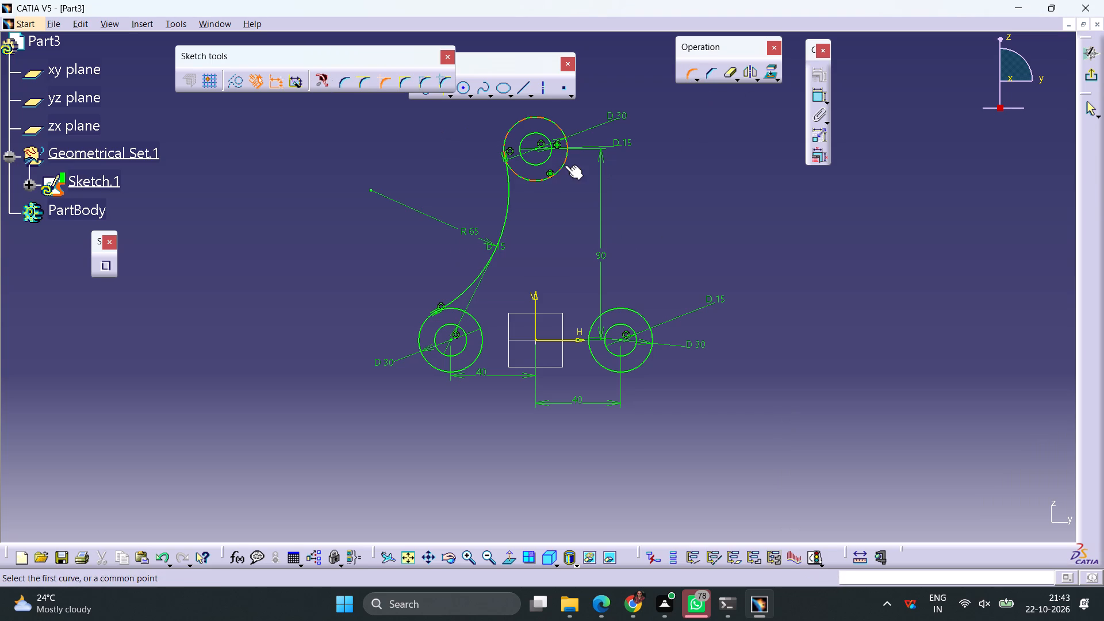
click(565, 165)
click(636, 308)
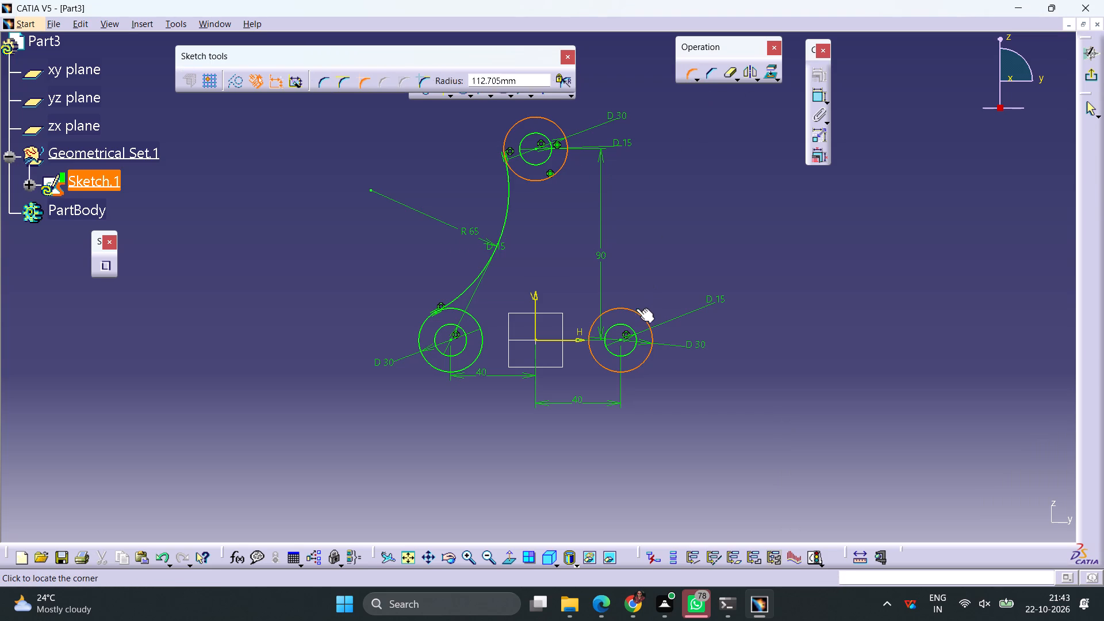
click(609, 287)
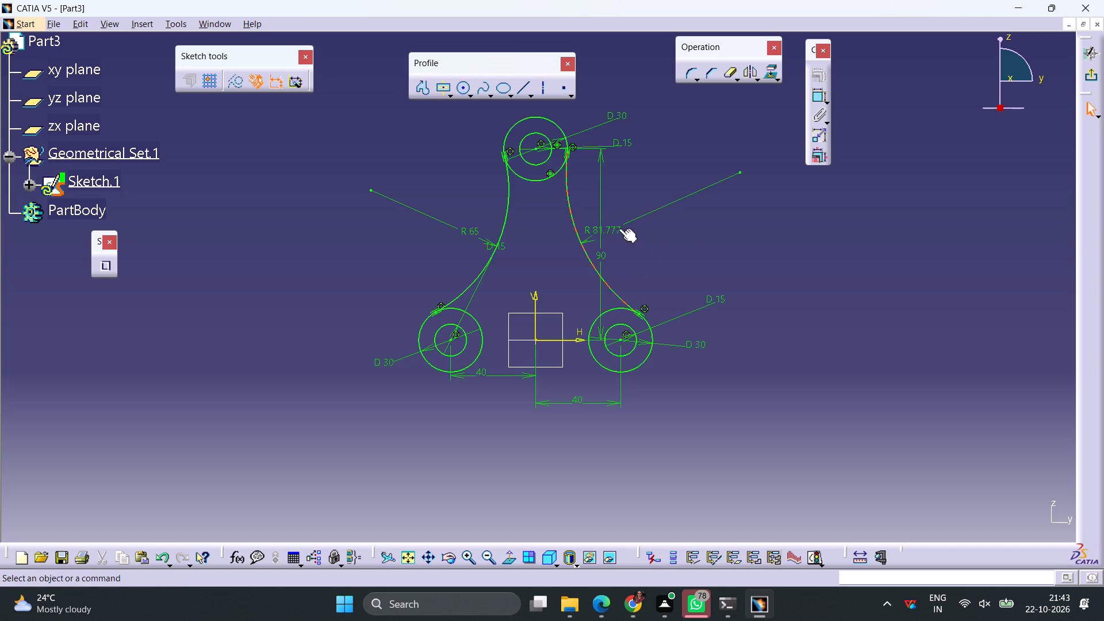
double_click(614, 233)
text(65)
key(Return)
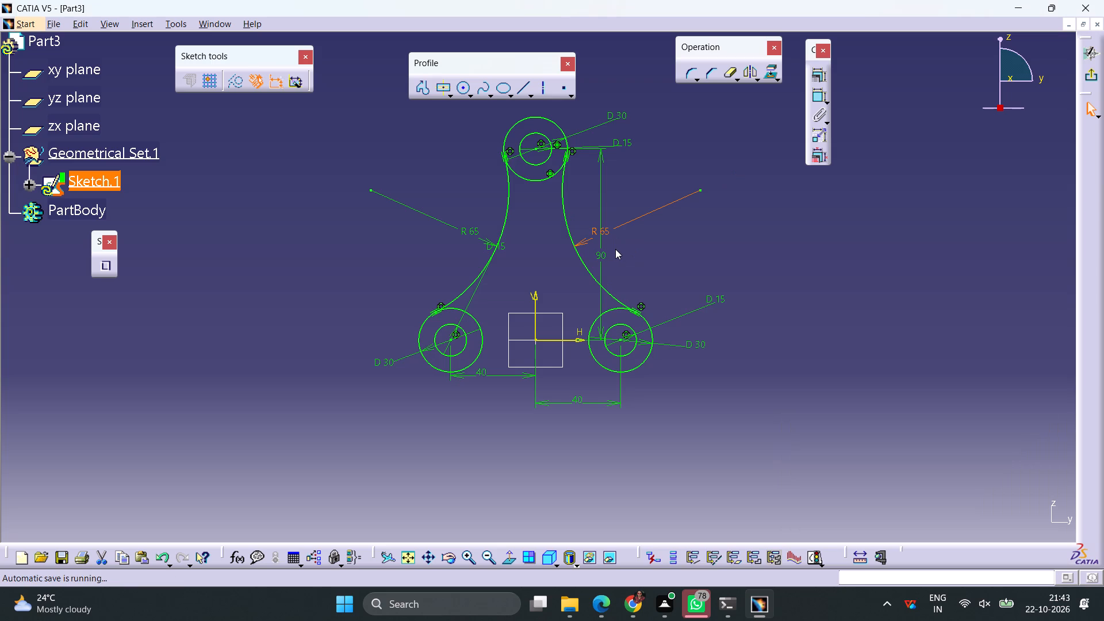
Quick-trim the lower portion of the upper 30 mm circle between the two corner arcs.
click(571, 237)
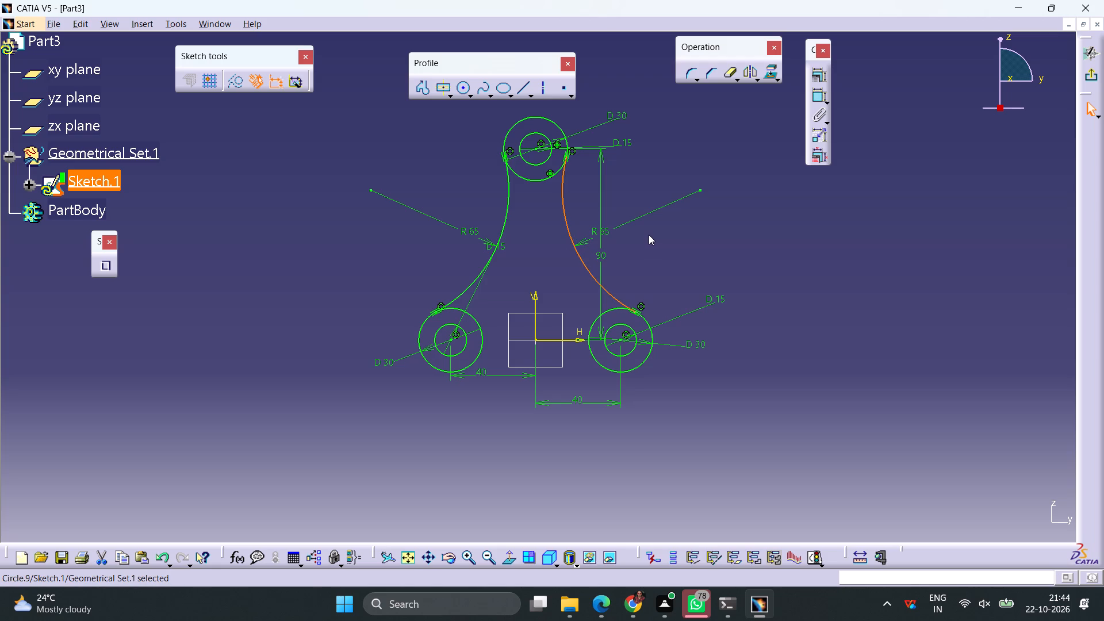
click(747, 192)
click(727, 71)
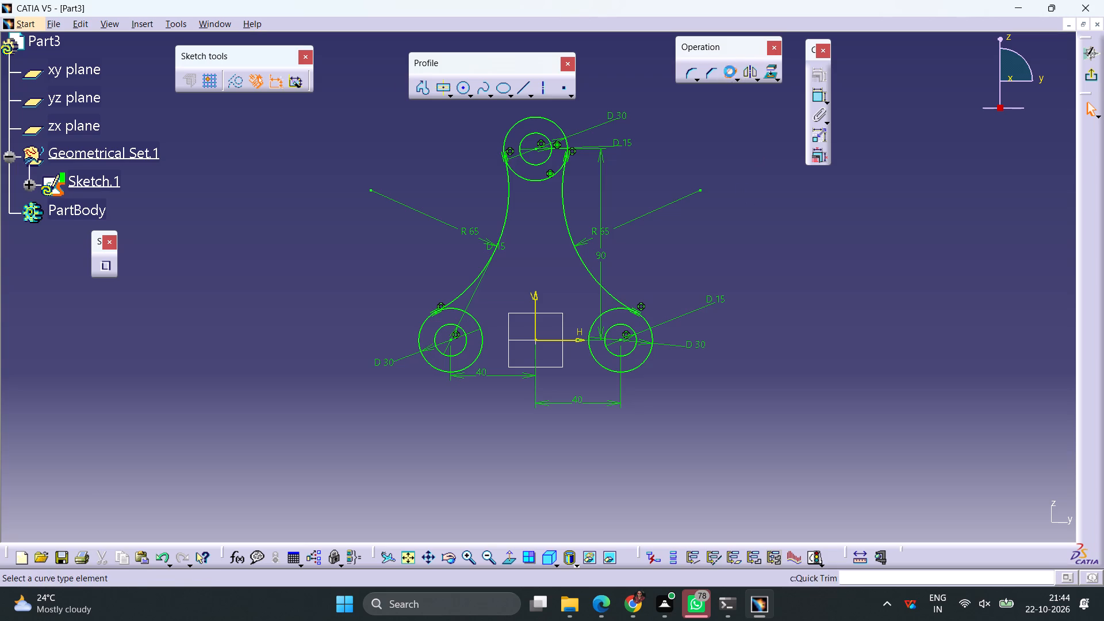
click(534, 181)
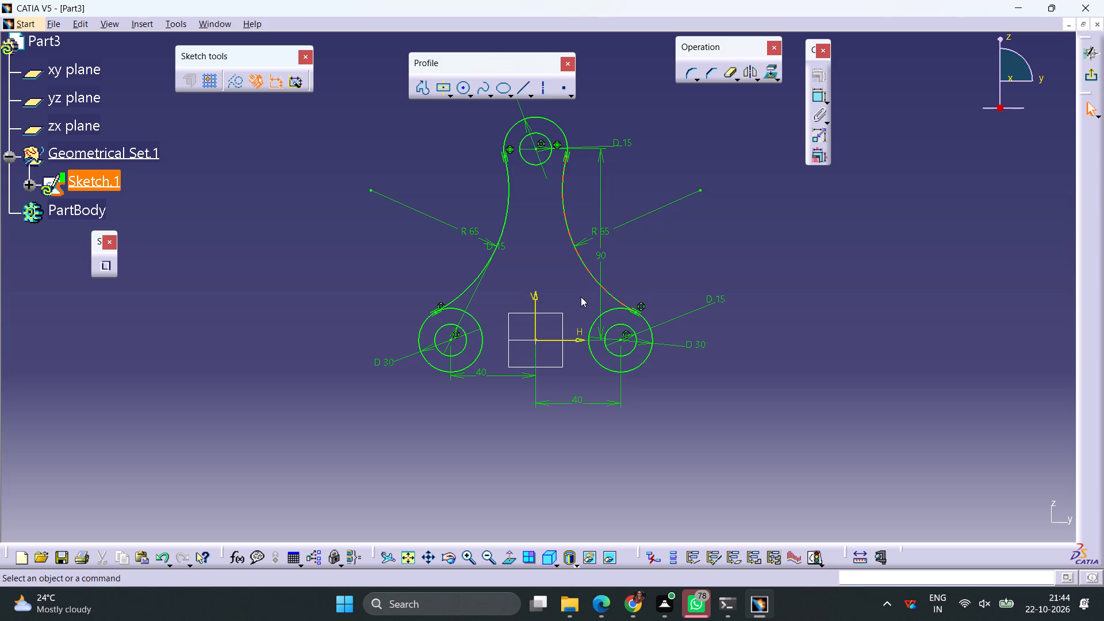
Draw a vertical line downward from the outermost point of the negative-side 30 mm circle and constrain its length to 35 mm.
click(528, 95)
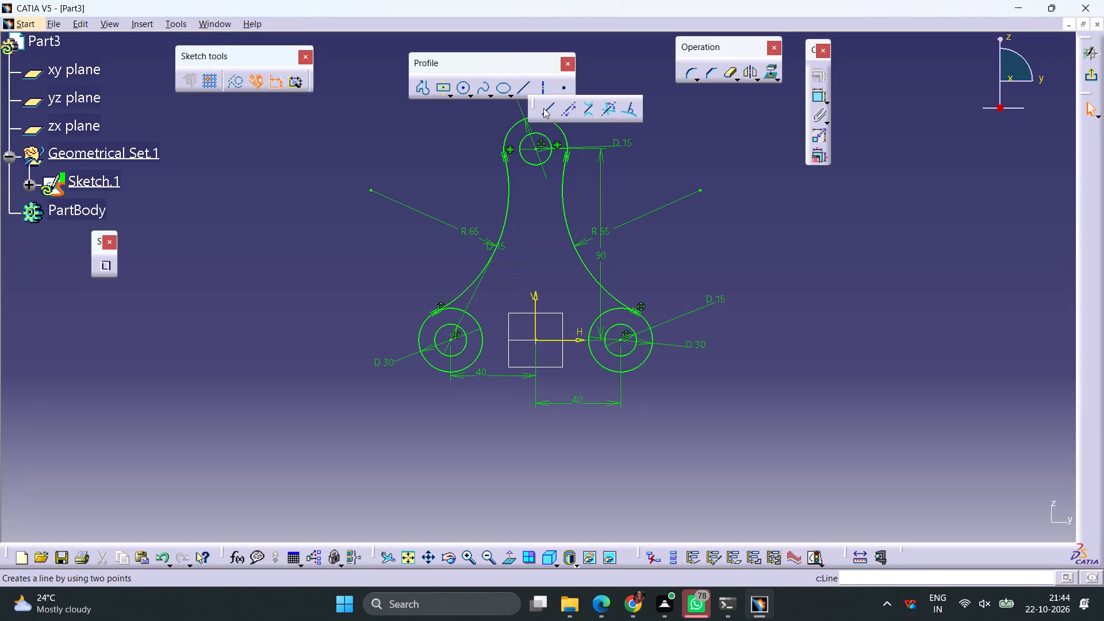
click(523, 90)
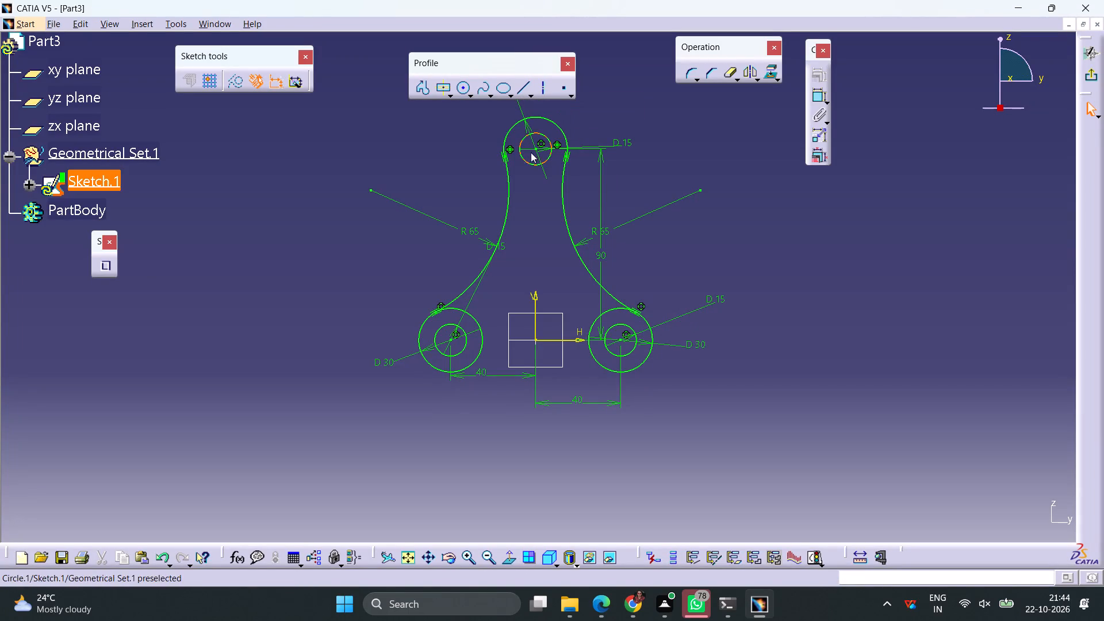
click(525, 90)
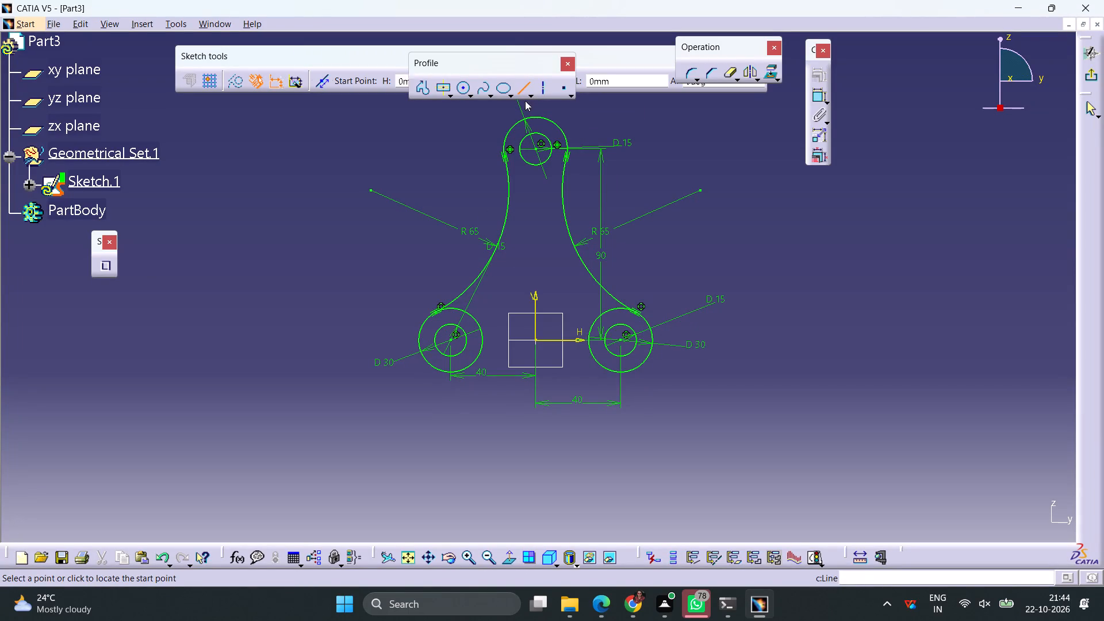
click(416, 340)
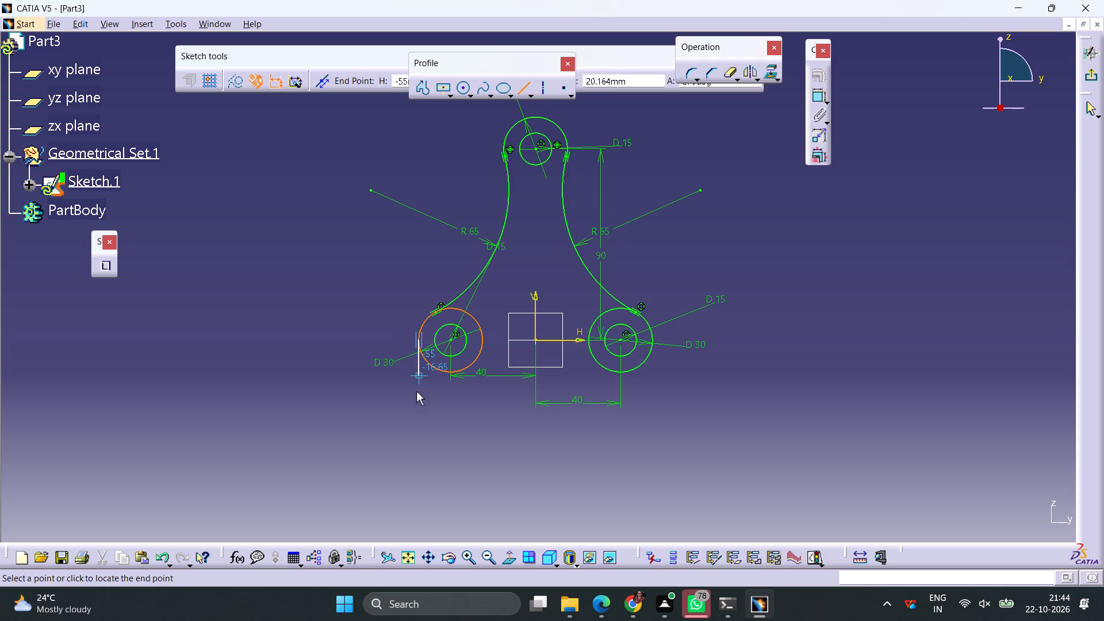
click(420, 431)
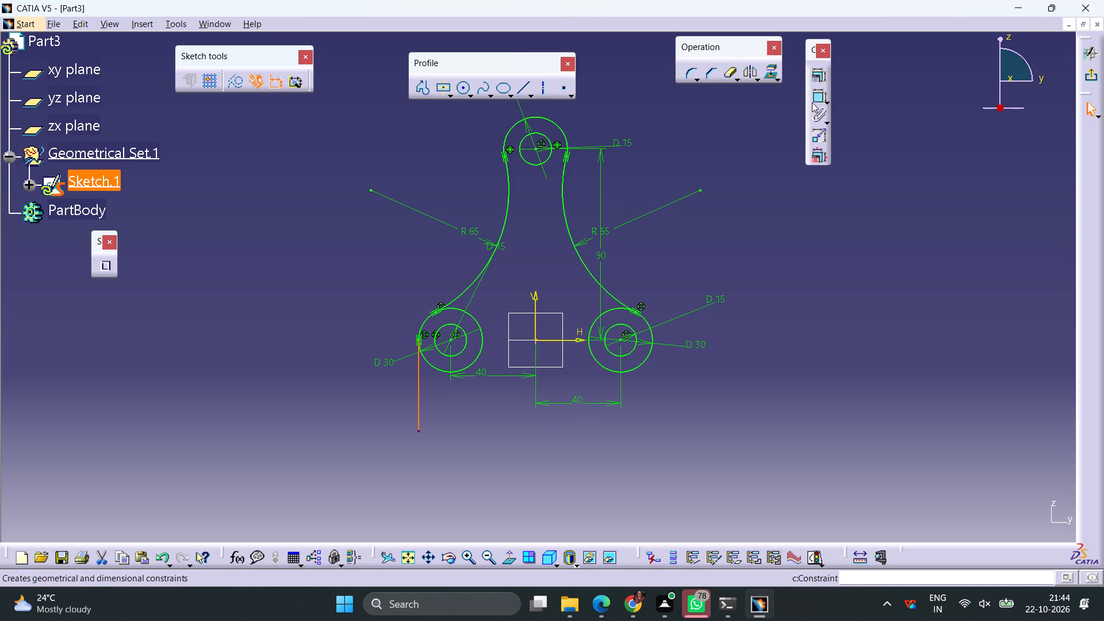
click(814, 100)
click(340, 405)
double_click(339, 401)
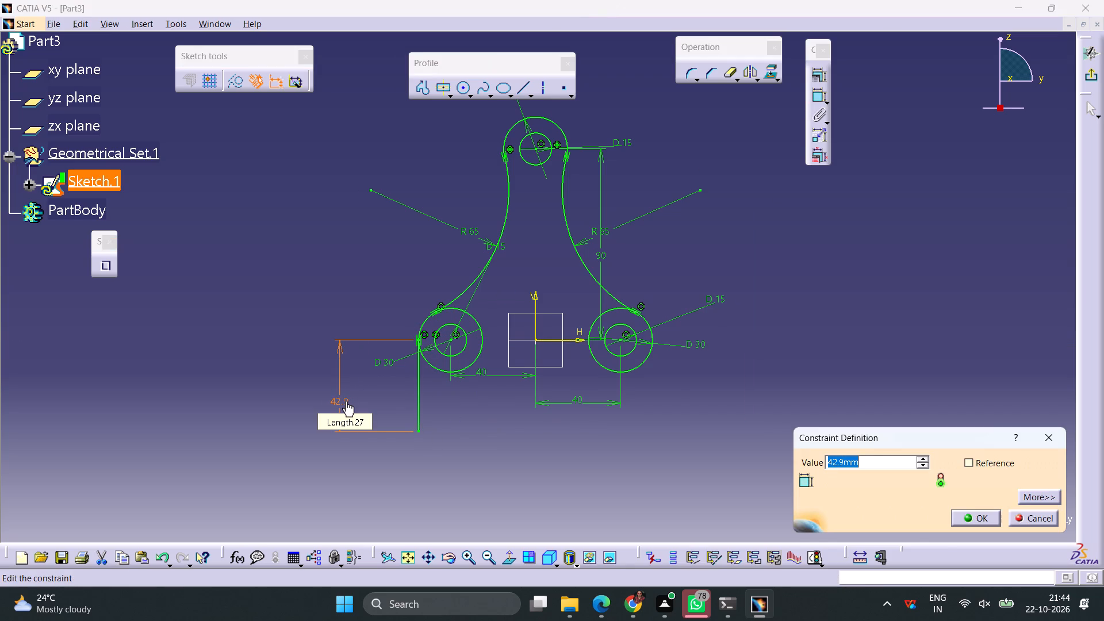
text(35)
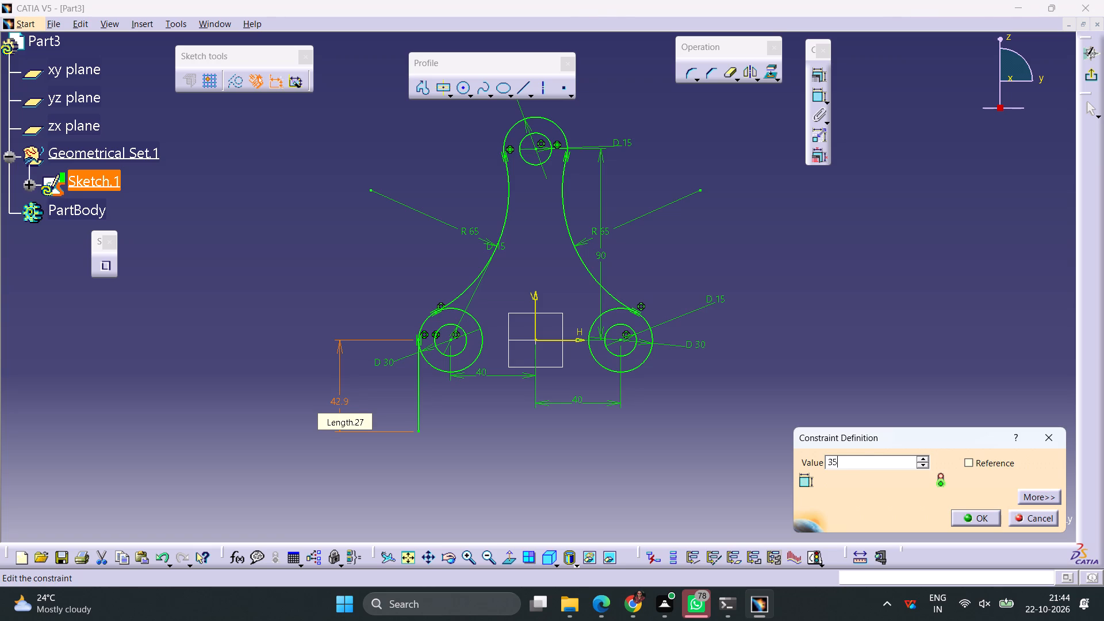
key(Return)
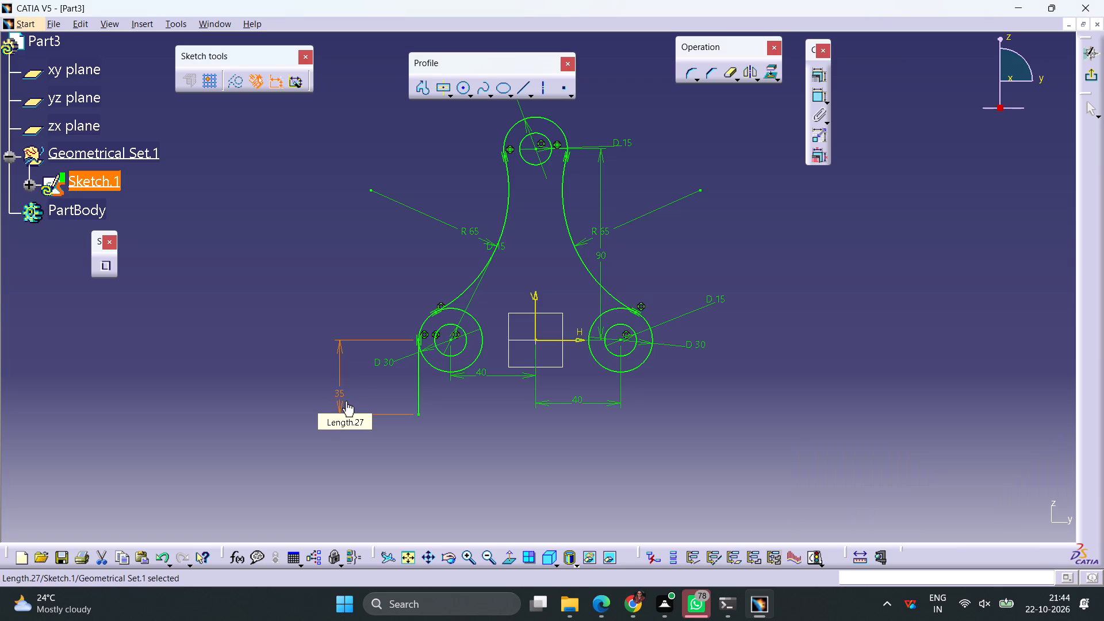
Draw a vertical line downward from the outermost point of the positive-side 30 mm circle and constrain its length to 35 mm.
click(523, 92)
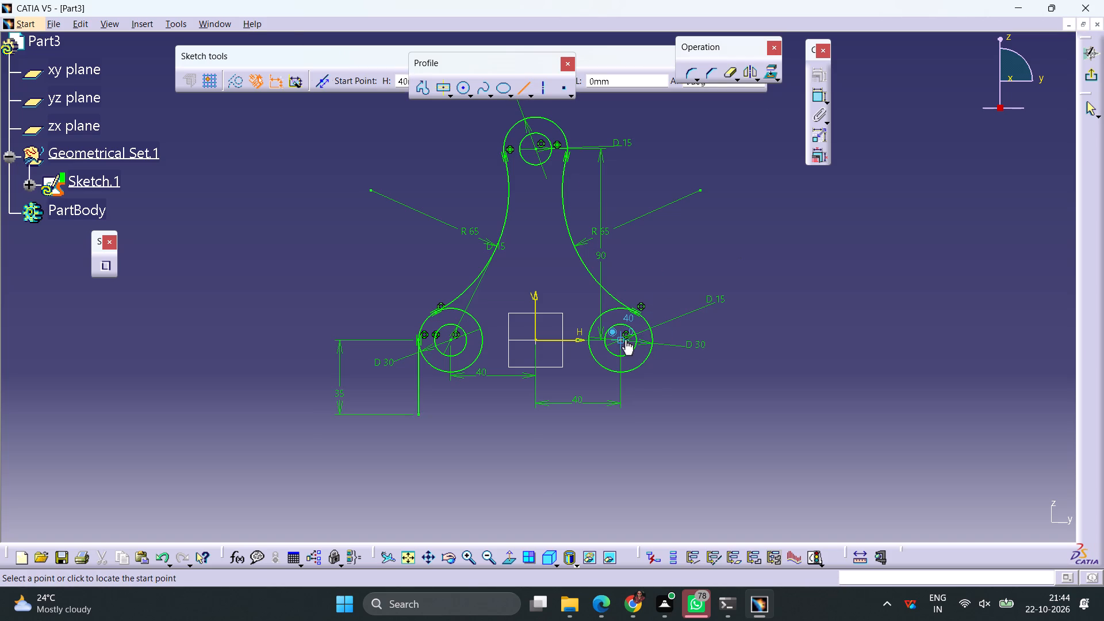
click(651, 338)
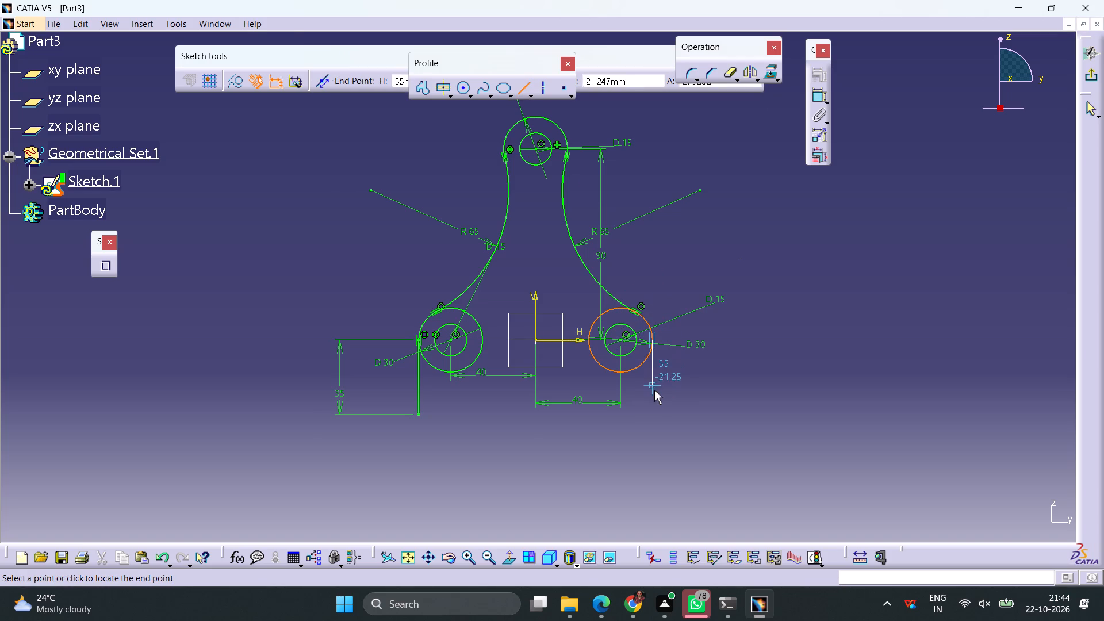
click(651, 407)
click(816, 94)
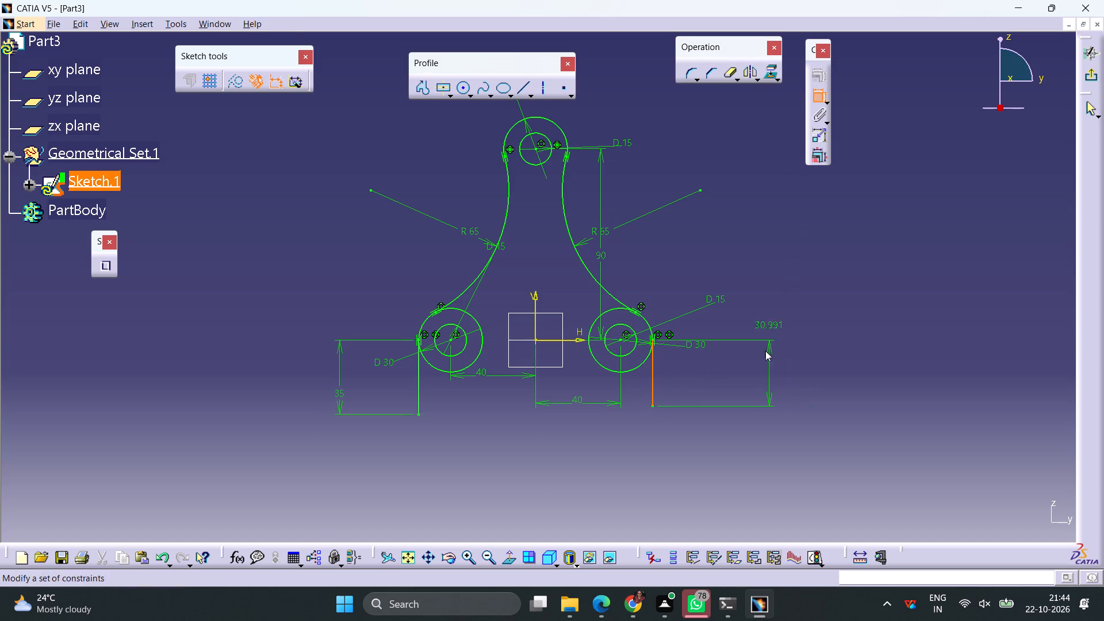
click(760, 371)
double_click(762, 370)
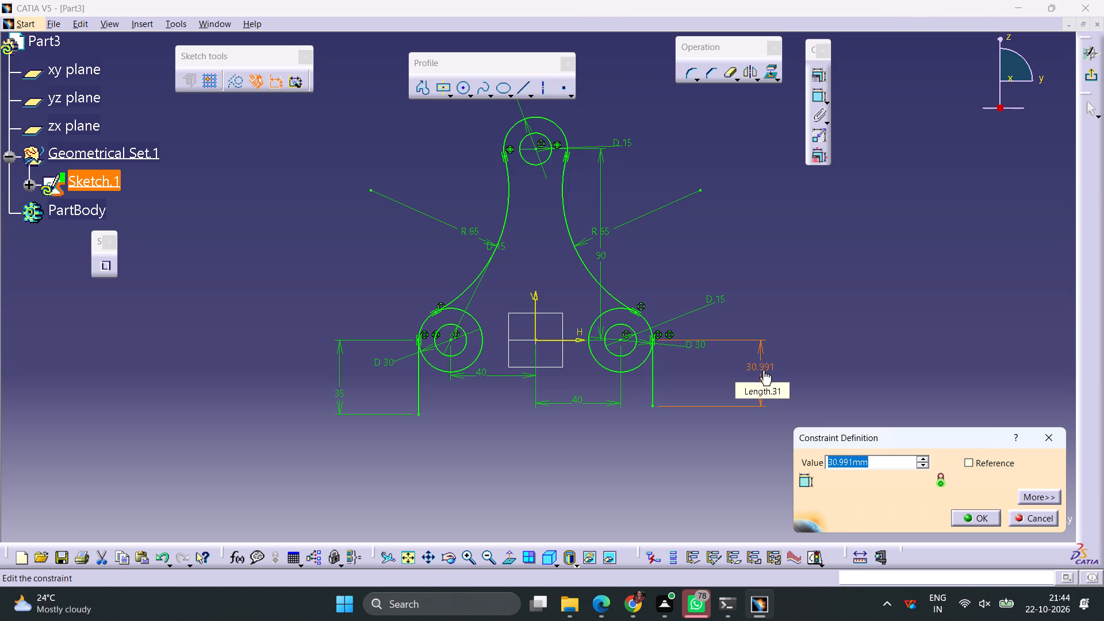
text(35)
key(Return)
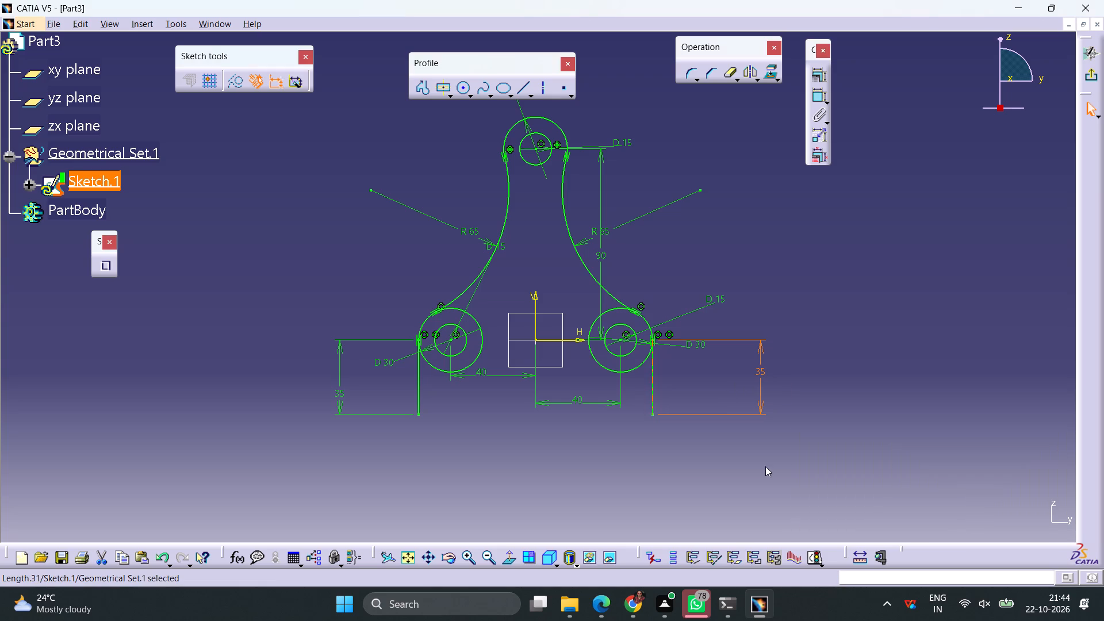
Draw a horizontal base line joining the lower endpoints of the two vertical lines.
click(521, 89)
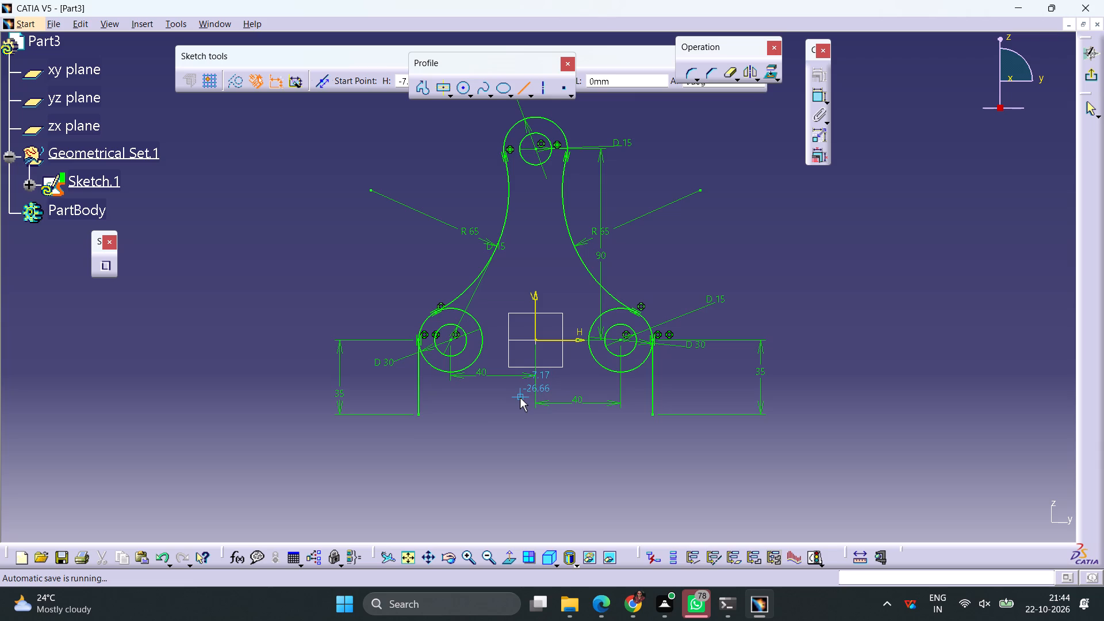
click(421, 415)
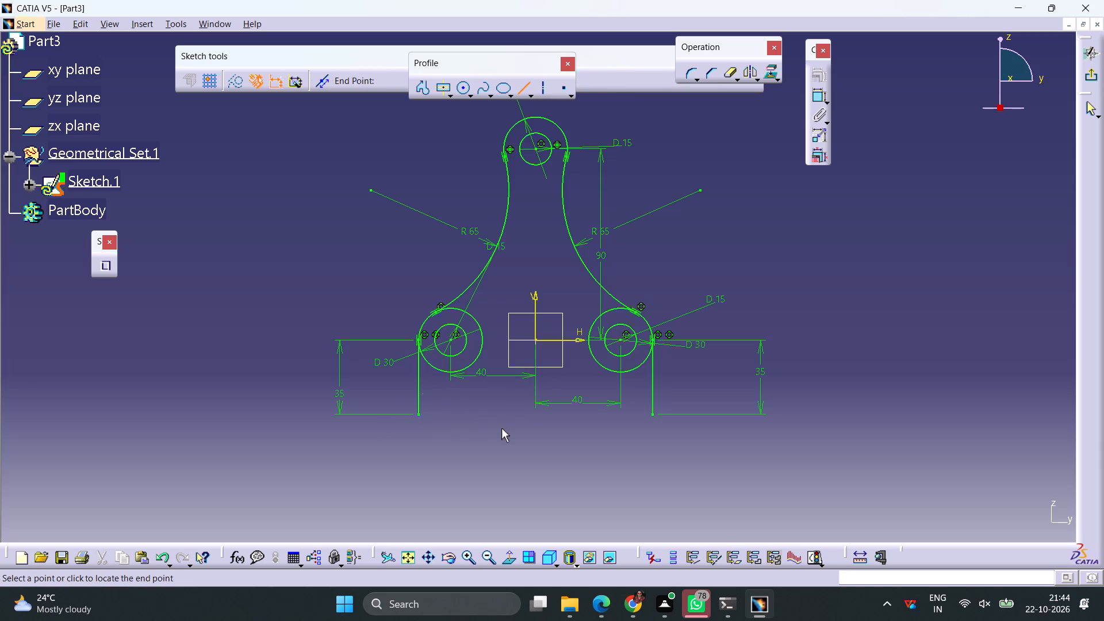
click(653, 413)
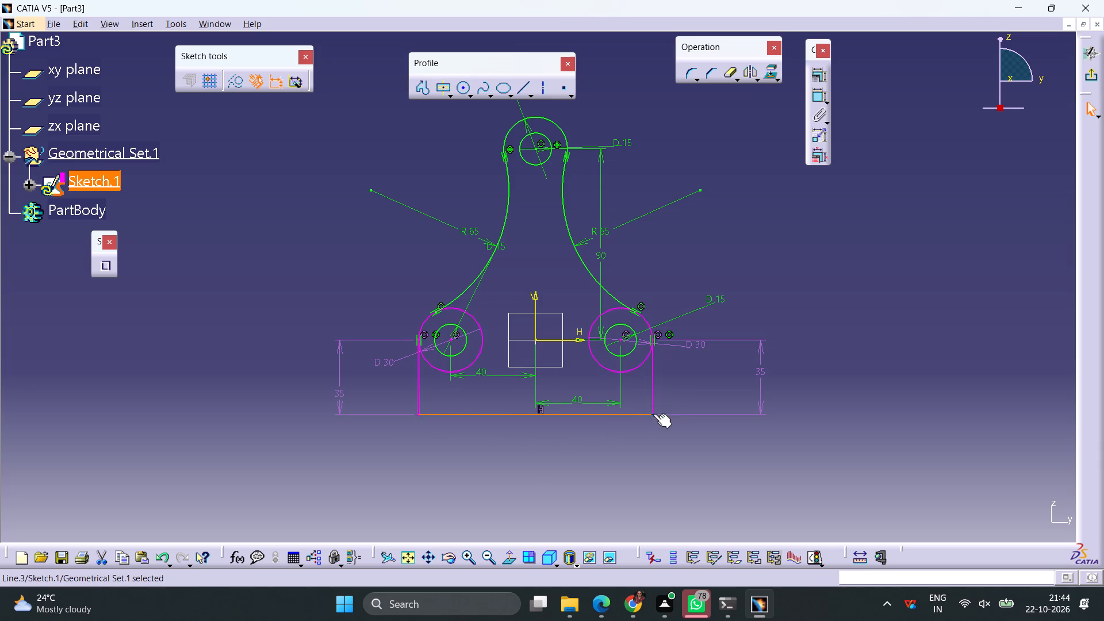
click(786, 324)
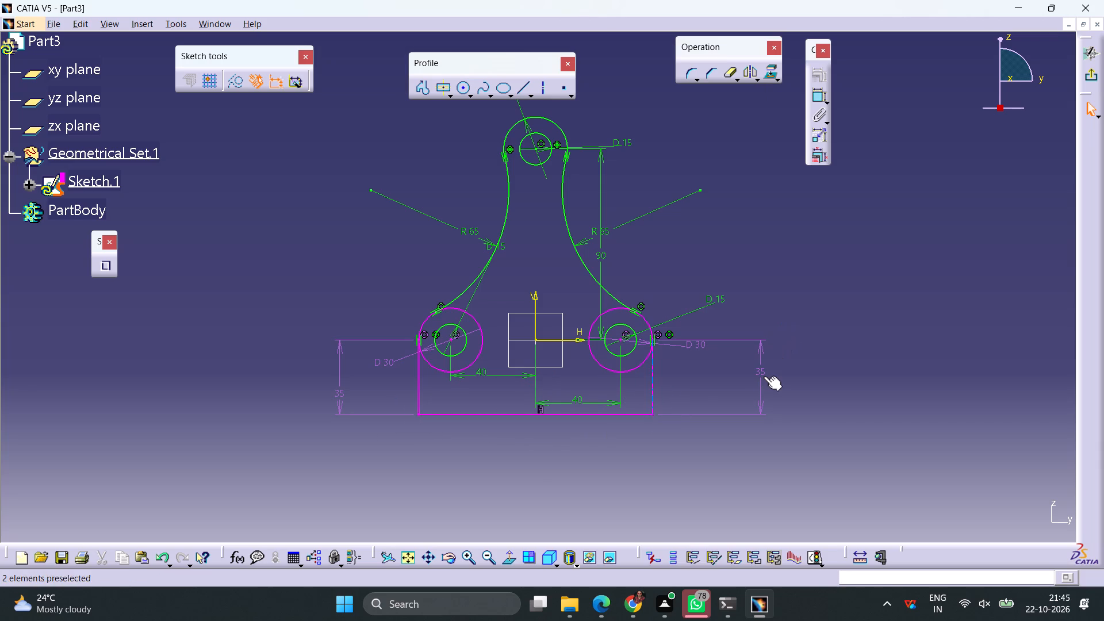
Delete the 35 mm length dimension of the vertical line on the positive H side.
click(764, 376)
key(Delete)
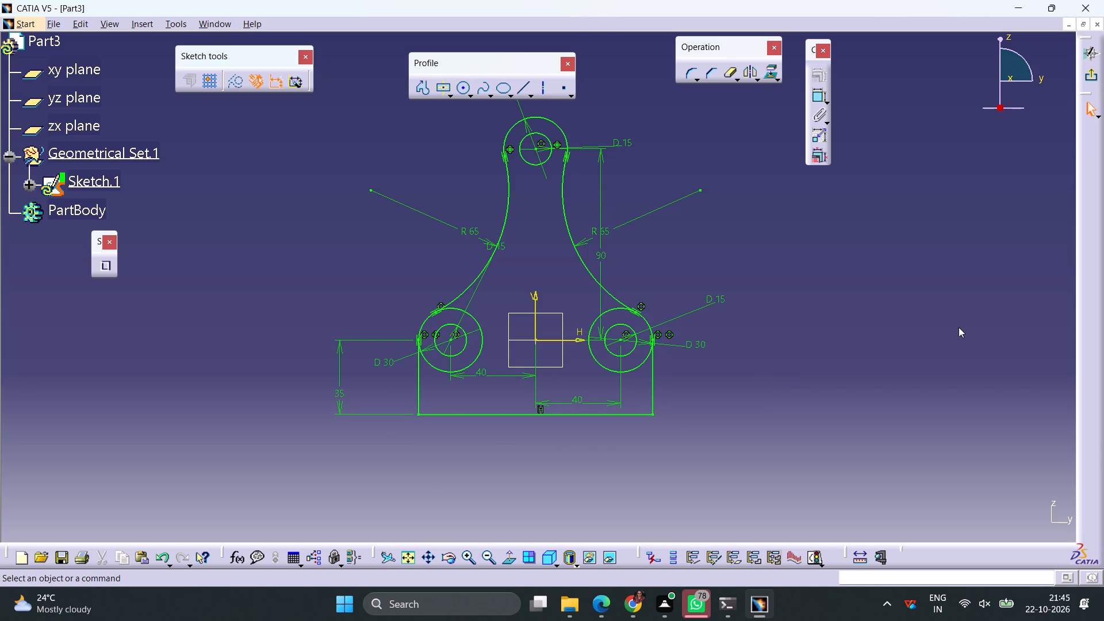
Trim away the inner portions of the two base-side 30 mm circles with Quick Trim and exit the profile sketch.
click(731, 73)
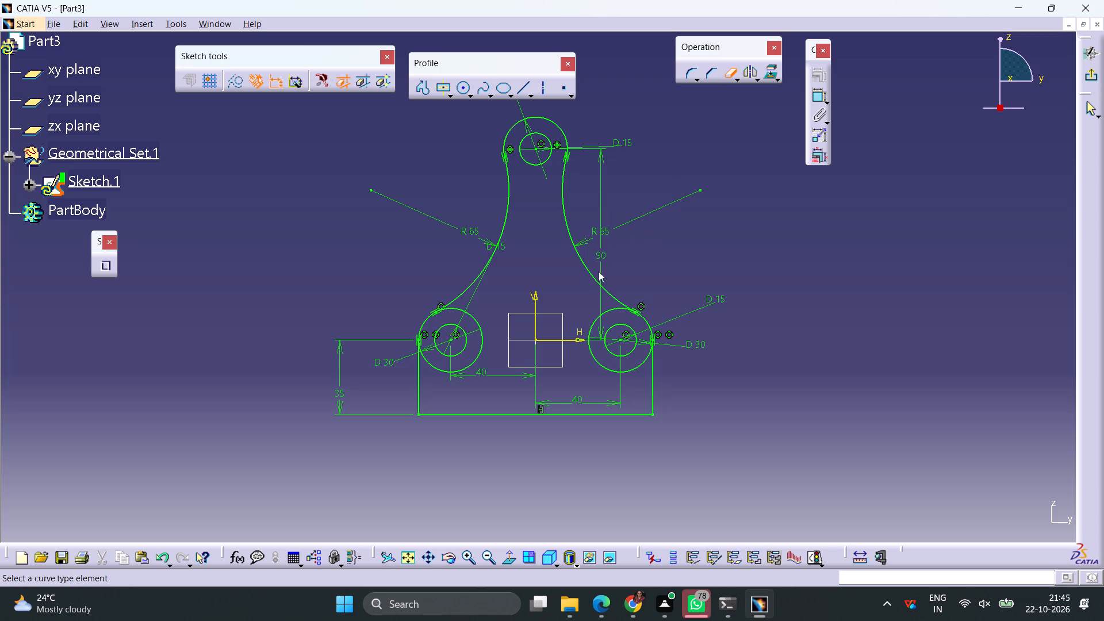
click(476, 356)
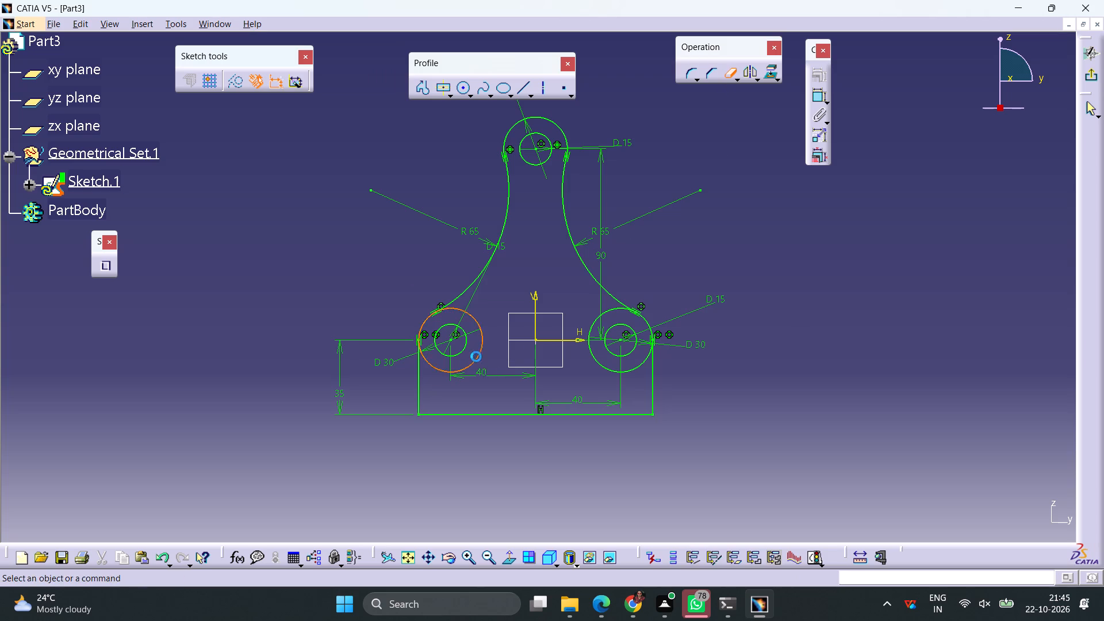
click(599, 364)
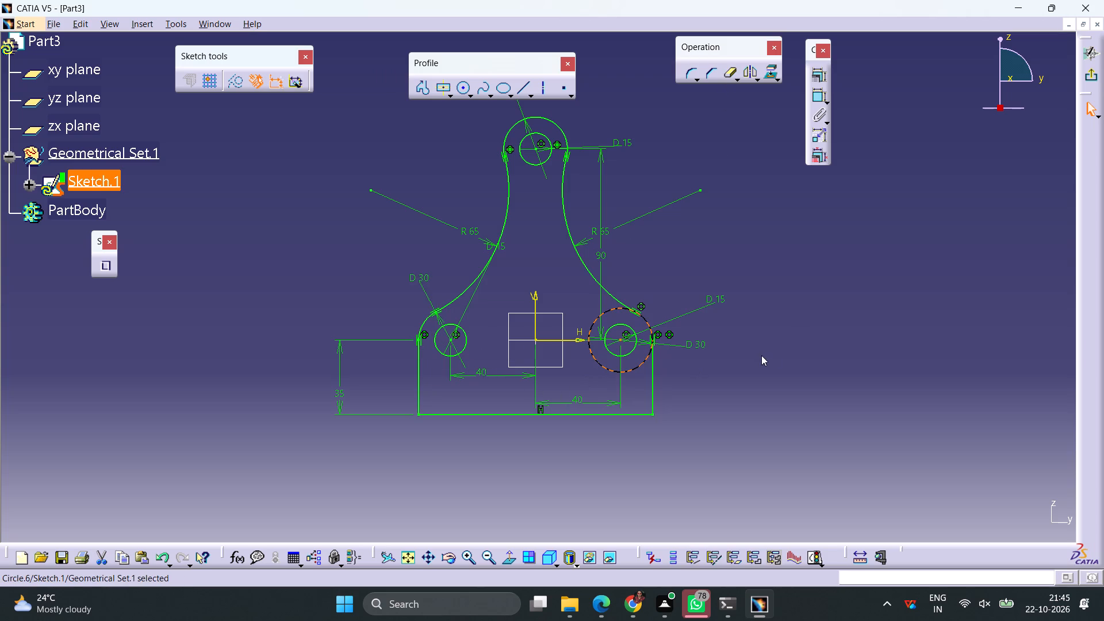
click(728, 78)
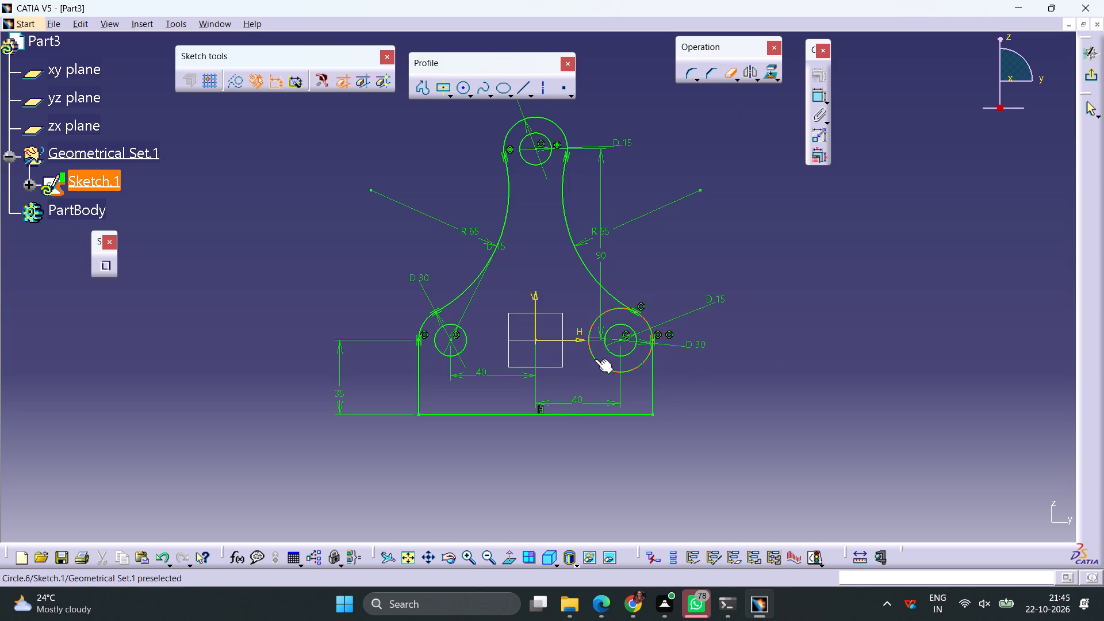
click(595, 359)
click(1087, 78)
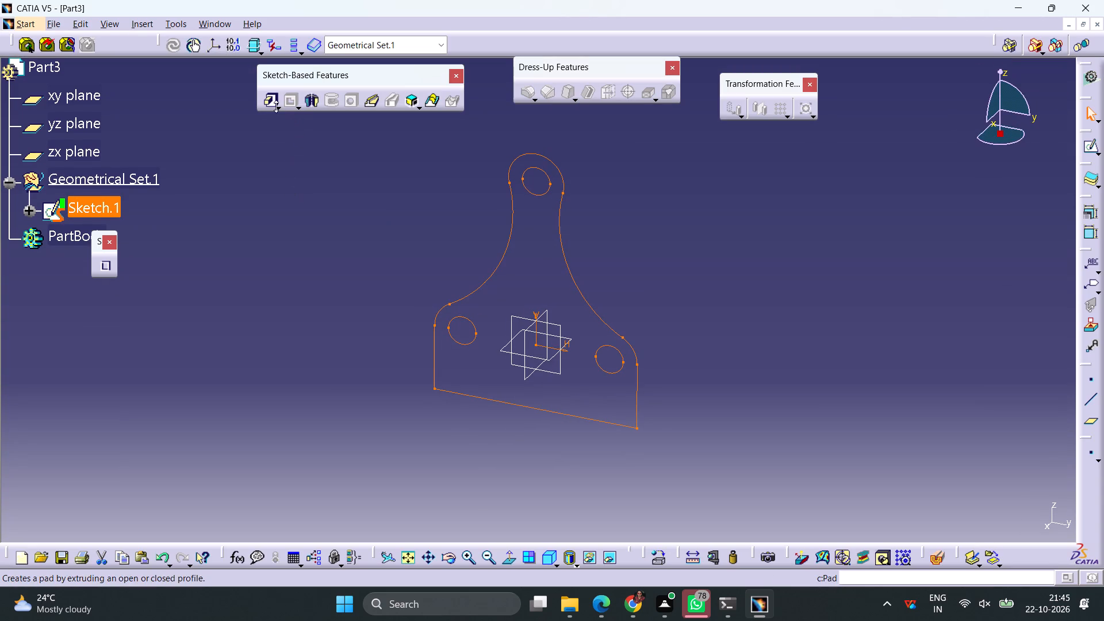
Pad the bracket profile sketch to a length of 20 mm in the PartBody.
click(272, 105)
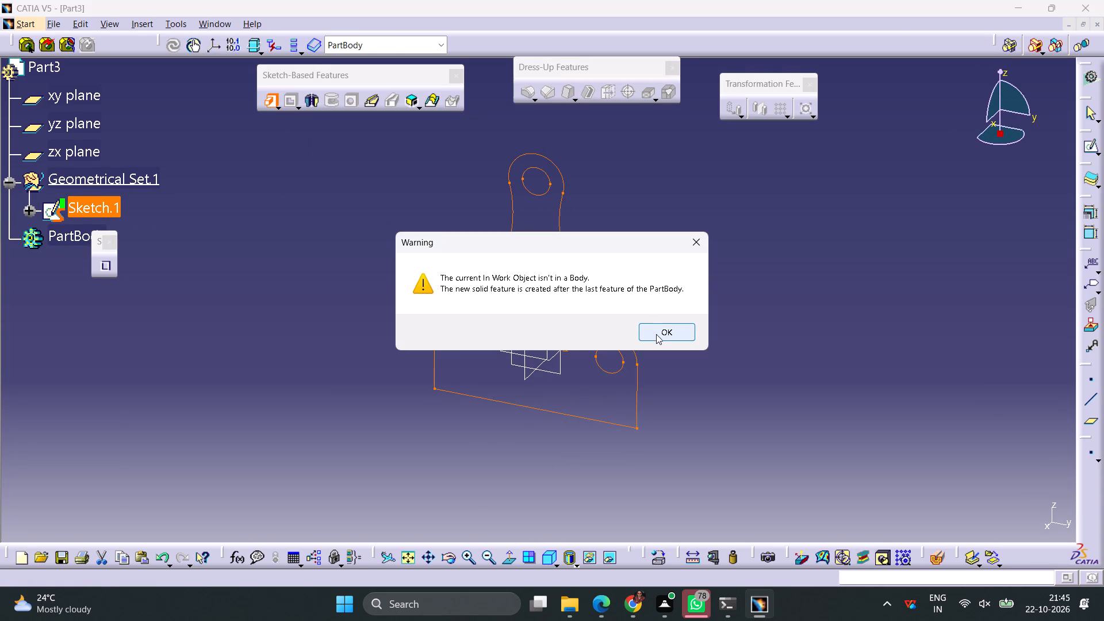
click(656, 335)
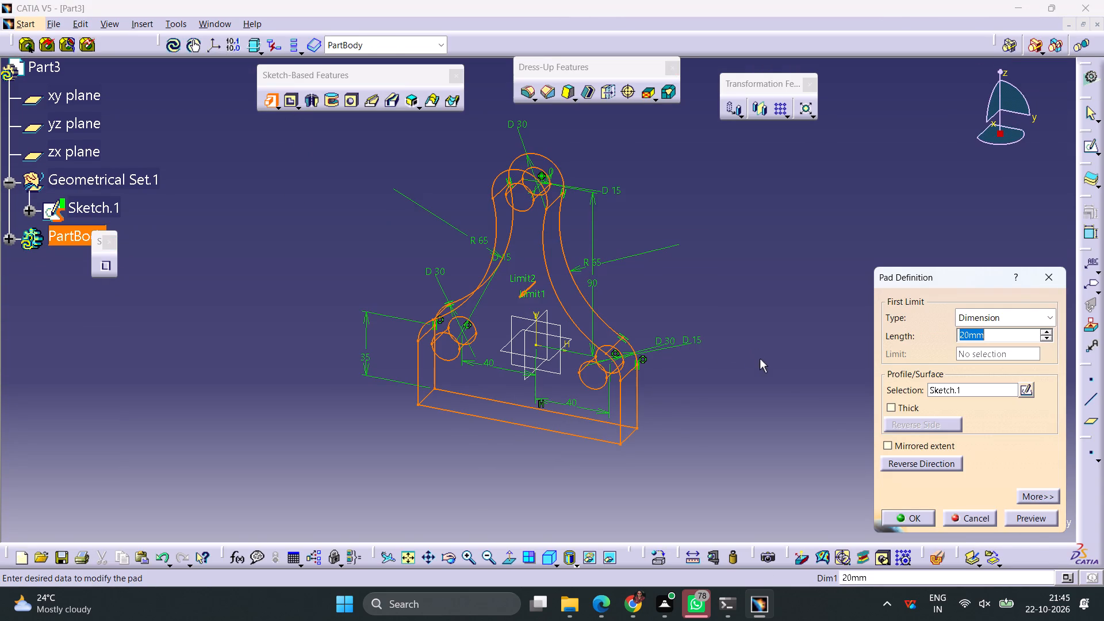
click(914, 524)
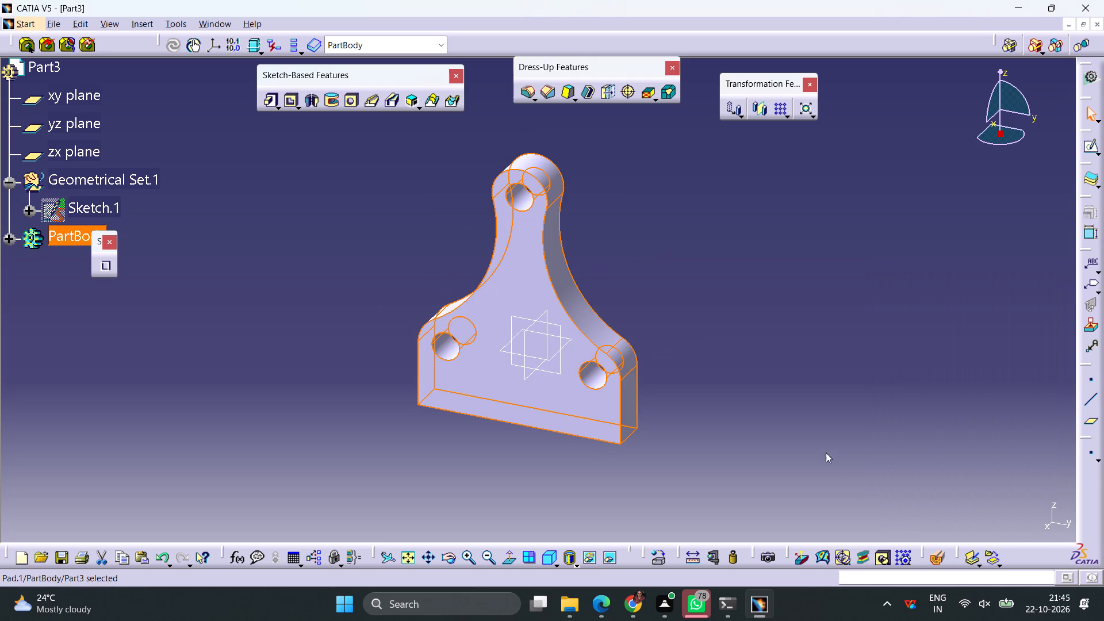
click(754, 389)
Open a new sketch on the flat base face of the padded bracket.
middle_drag(419, 459, 417, 454)
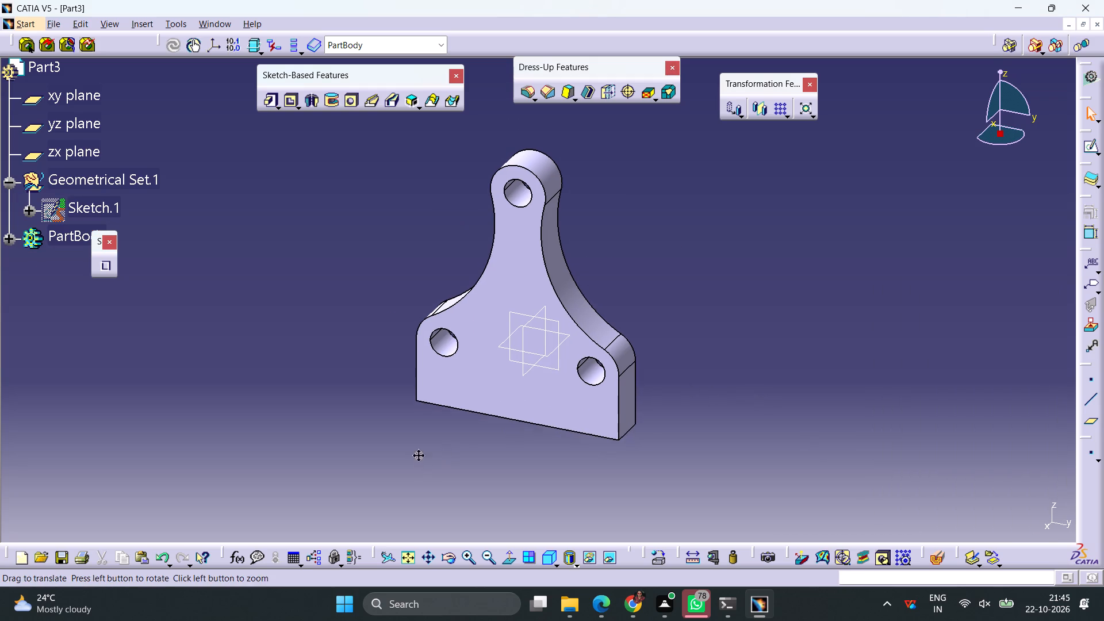
middle_drag(417, 454, 474, 310)
right_drag(425, 428, 474, 310)
middle_drag(447, 399, 450, 363)
right_drag(448, 402, 449, 367)
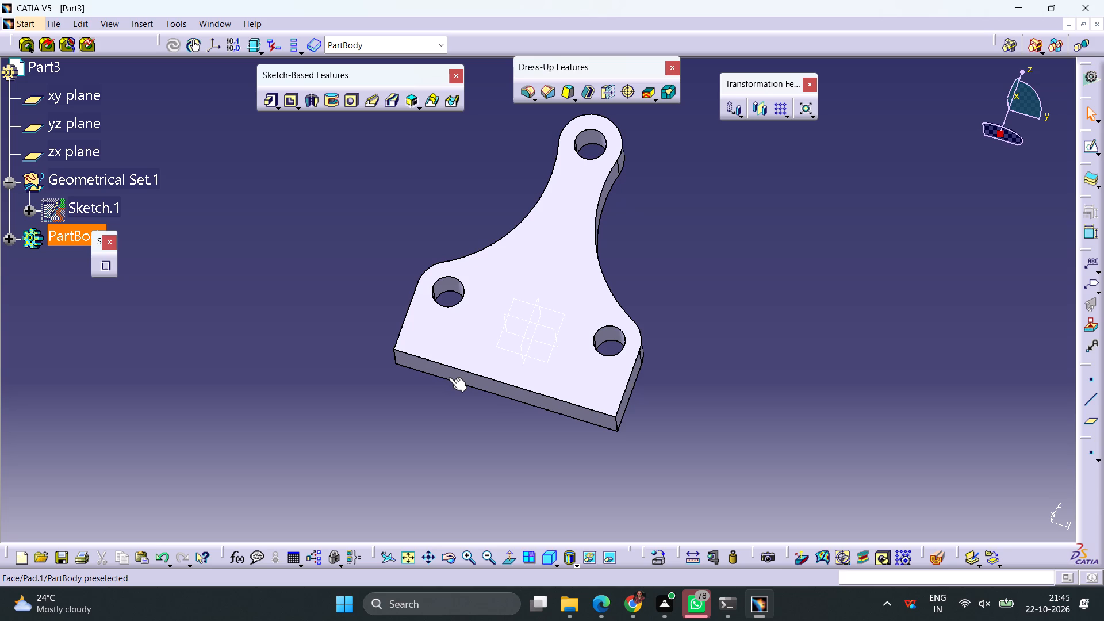
click(448, 377)
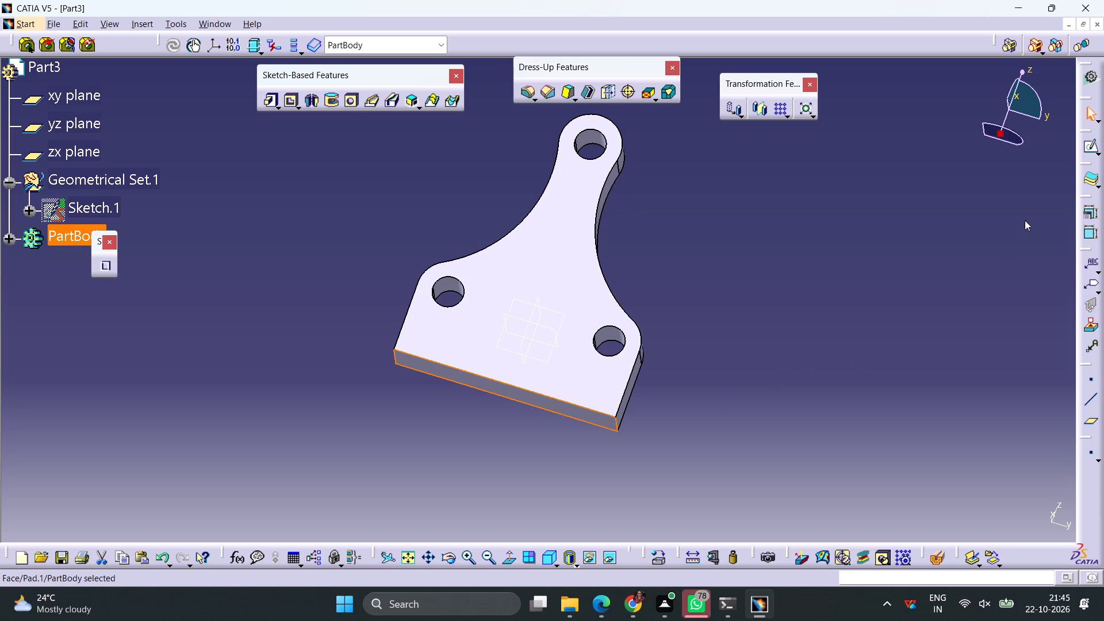
click(1088, 149)
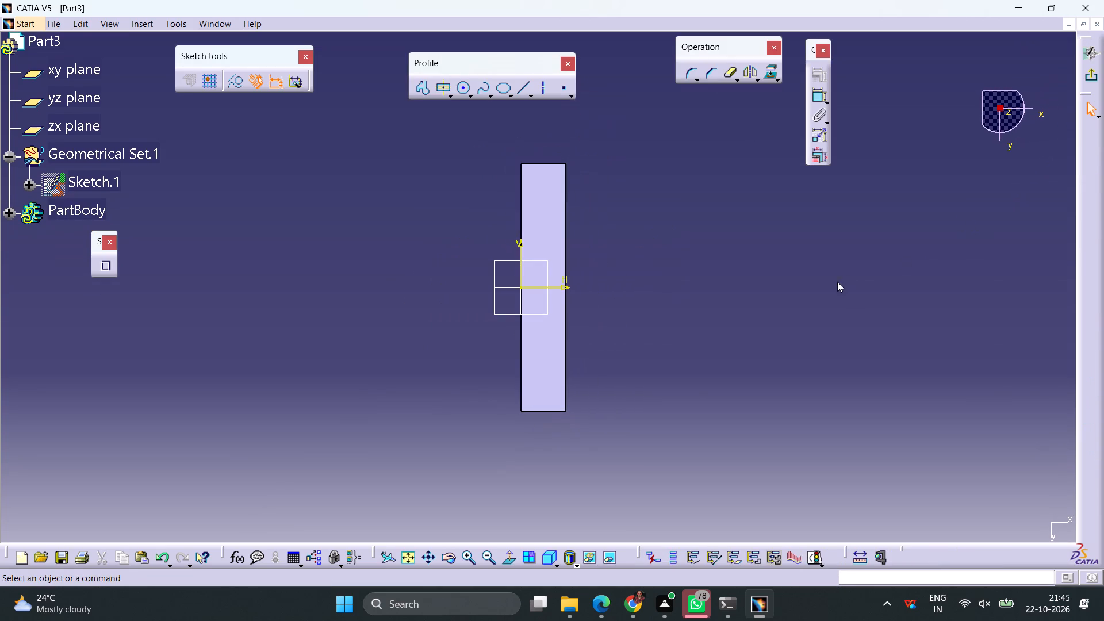
Draw a horizontal line about 35 mm long outward from the base face's positive-H, positive-V corner.
middle_drag(742, 267, 691, 255)
right_drag(742, 267, 691, 255)
click(508, 562)
click(522, 89)
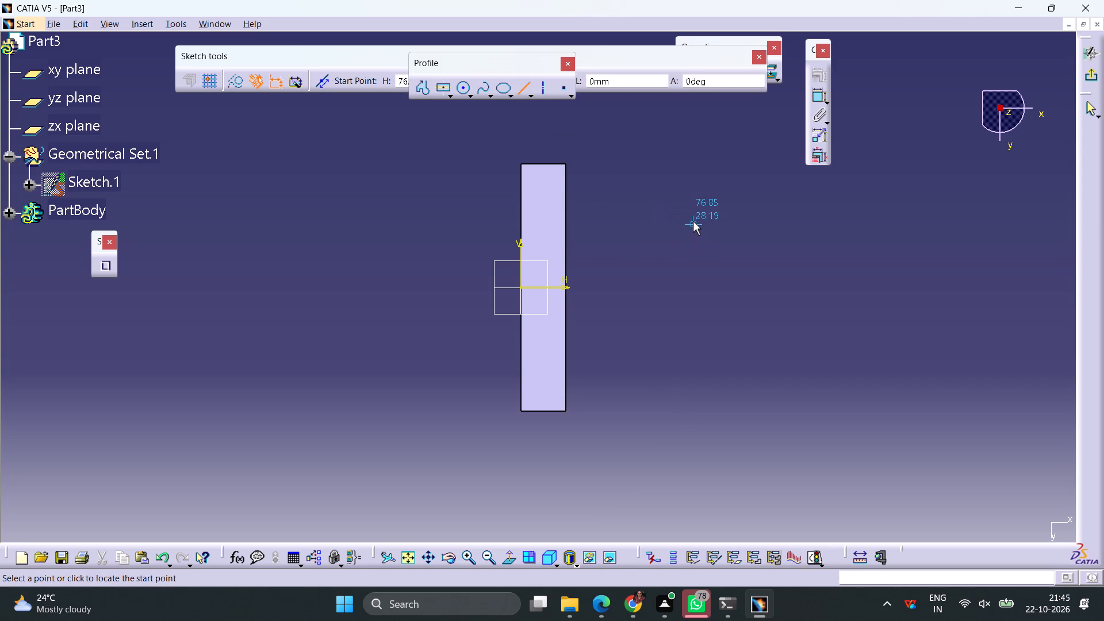
click(566, 163)
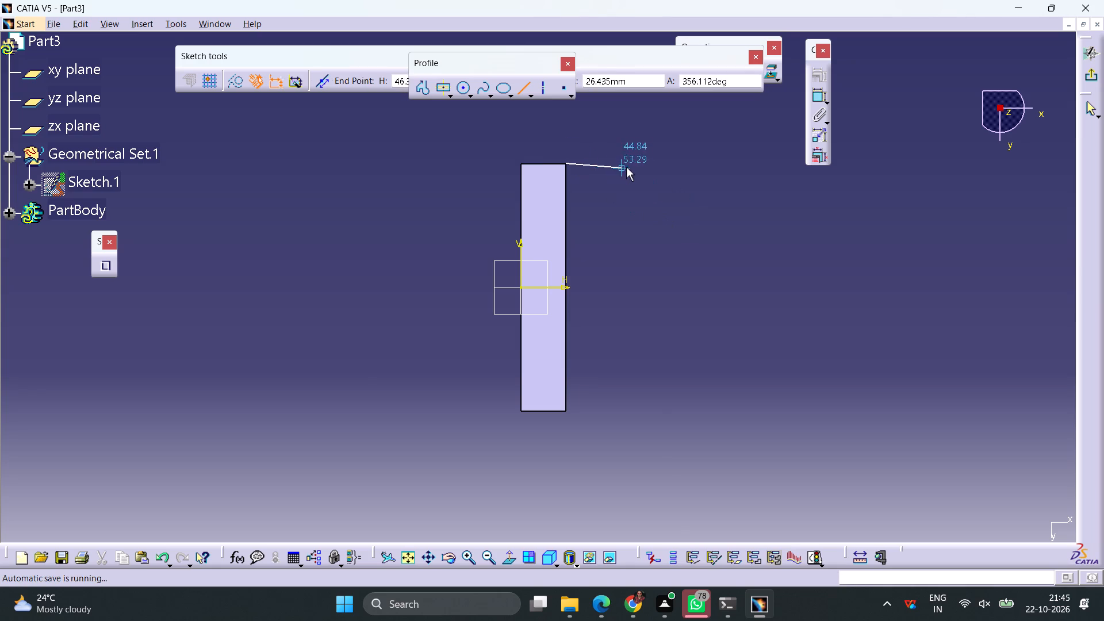
click(645, 162)
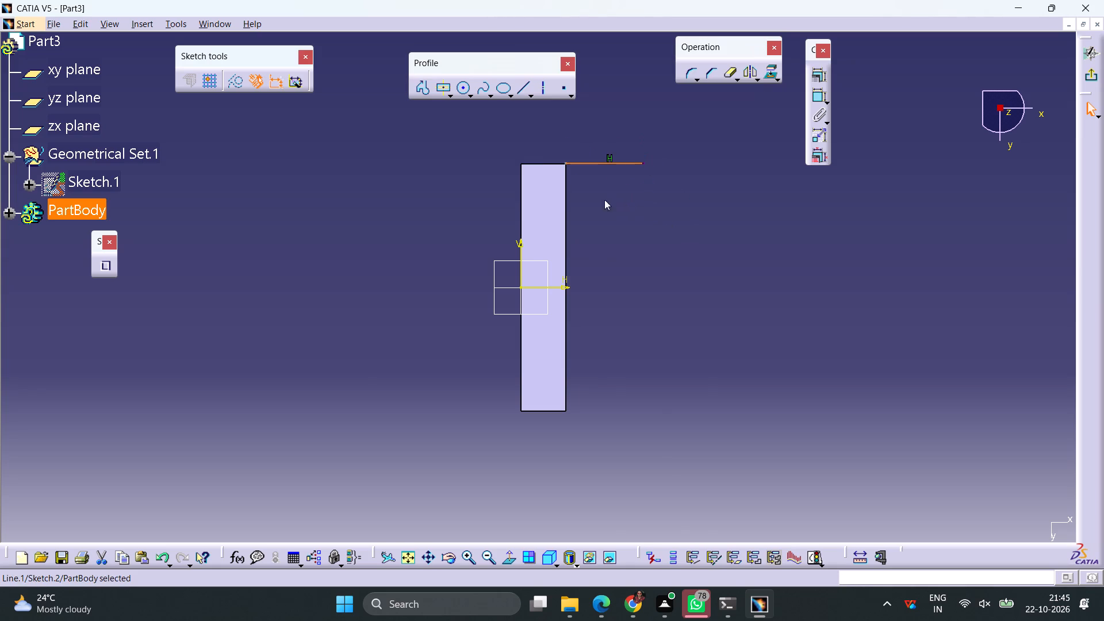
click(592, 187)
Constrain the horizontal line's inner endpoint as coincident with the adjacent corner of the base face.
ctrl+middle_drag(598, 193, 602, 170)
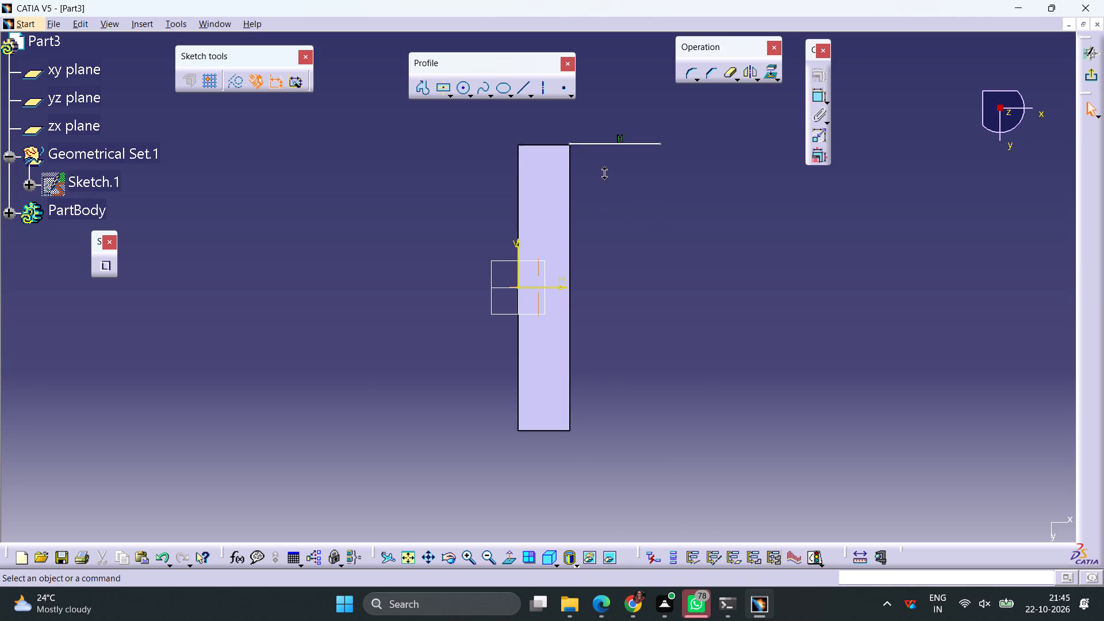
ctrl+middle_drag(602, 170, 604, 166)
middle_drag(608, 167, 612, 260)
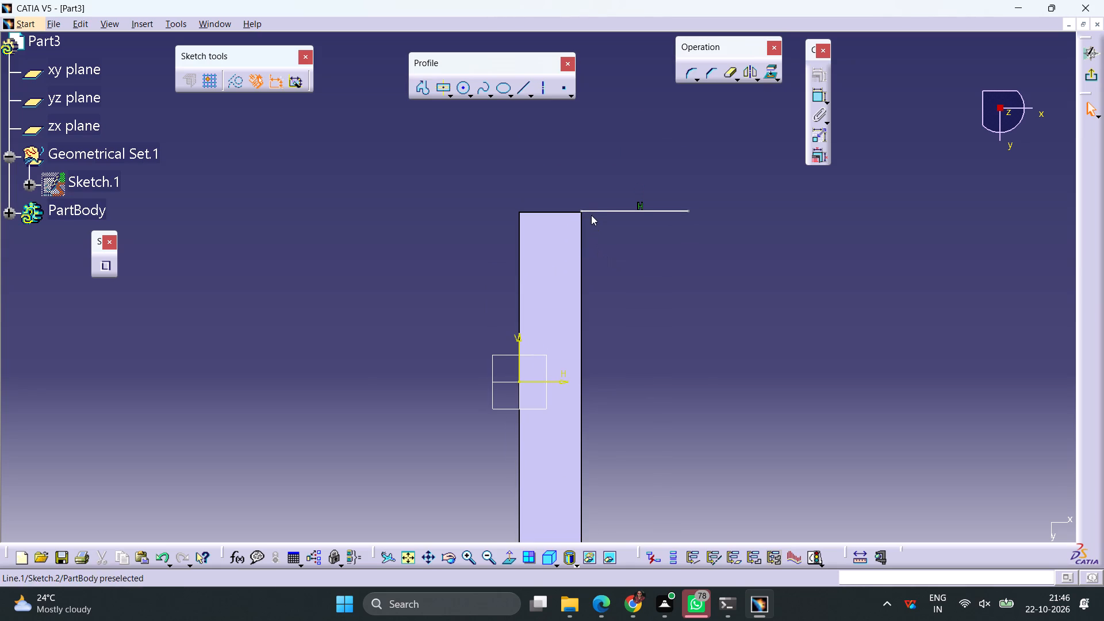
drag(586, 211, 607, 211)
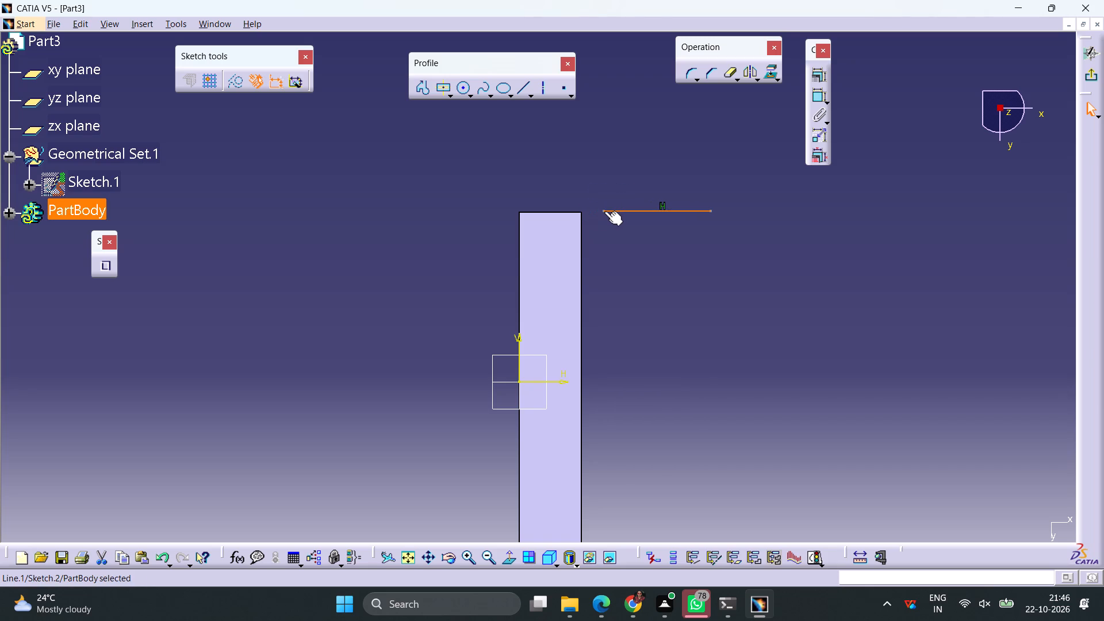
click(604, 211)
ctrl+click(581, 213)
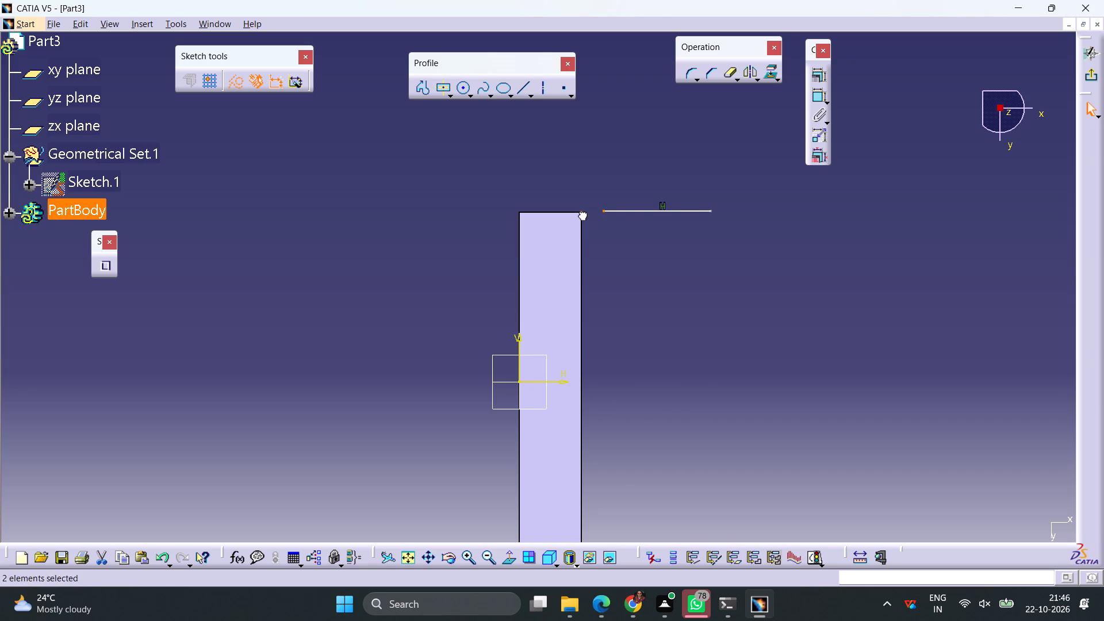
click(816, 79)
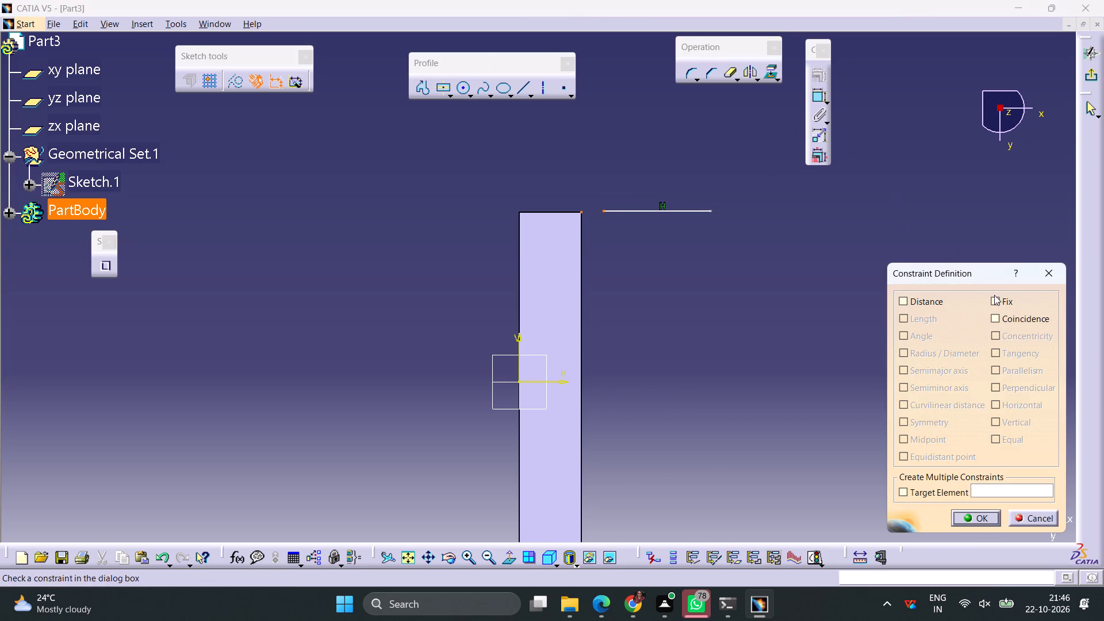
click(994, 321)
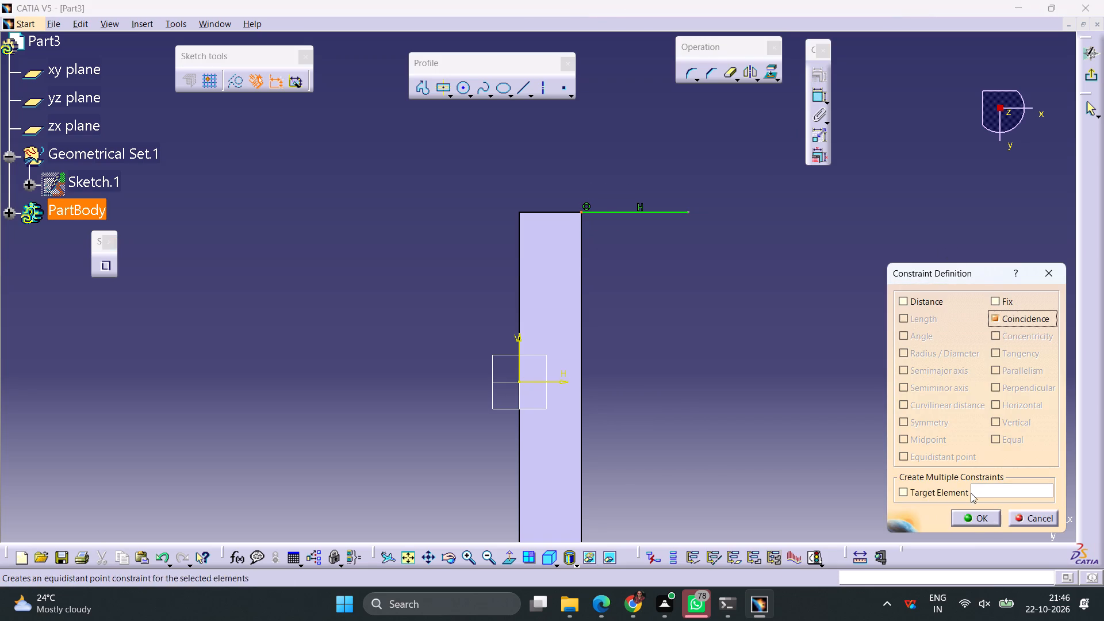
click(966, 522)
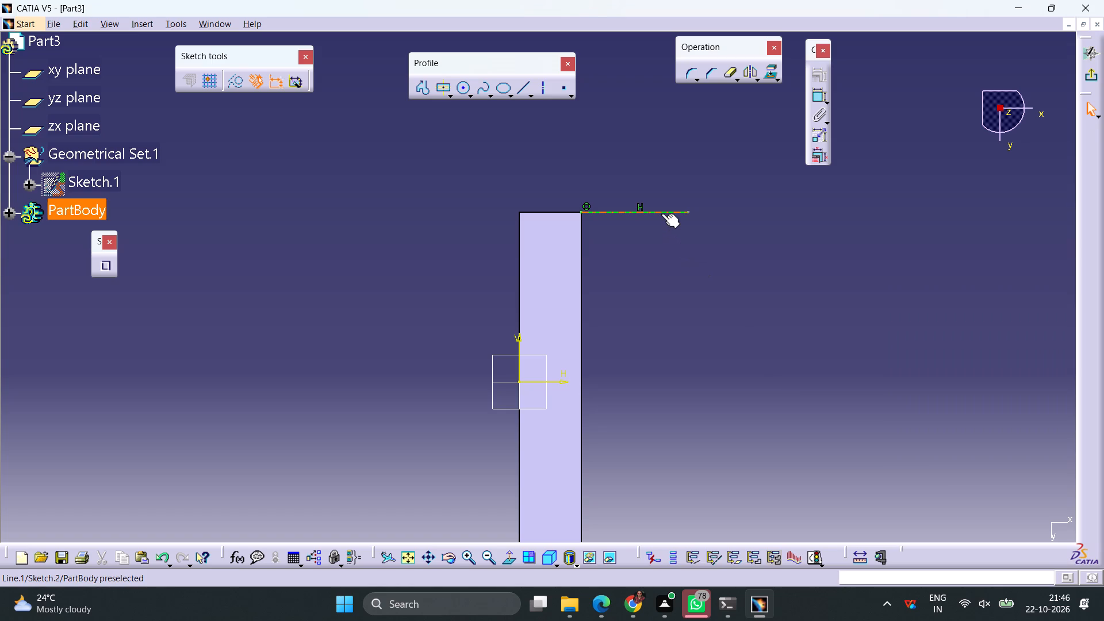
Constrain the length of the horizontal line to 40 mm.
click(661, 213)
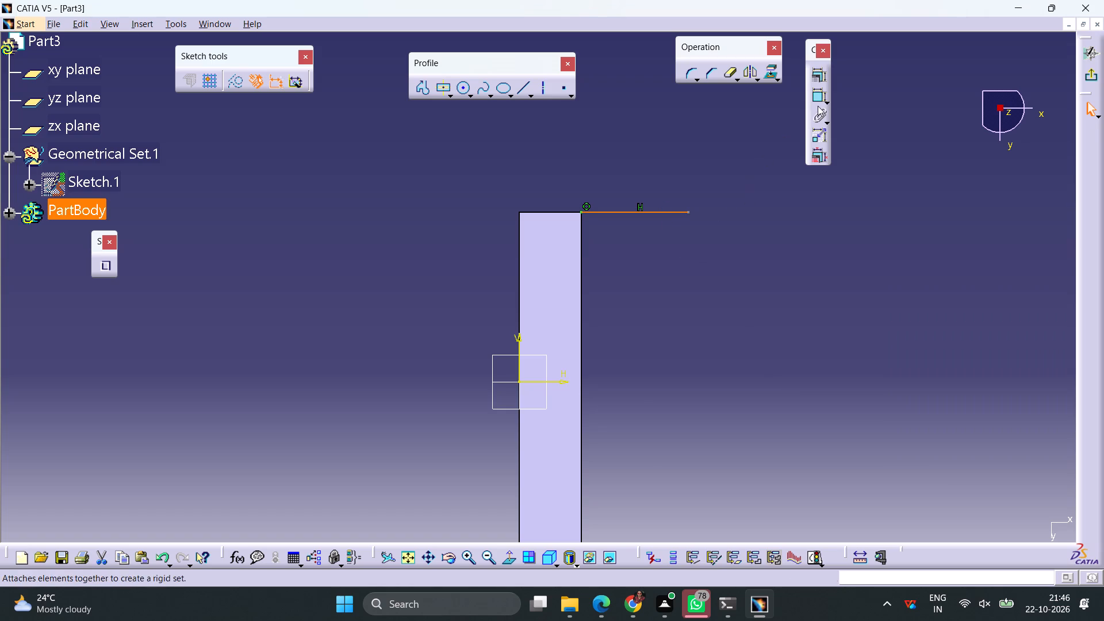
click(818, 101)
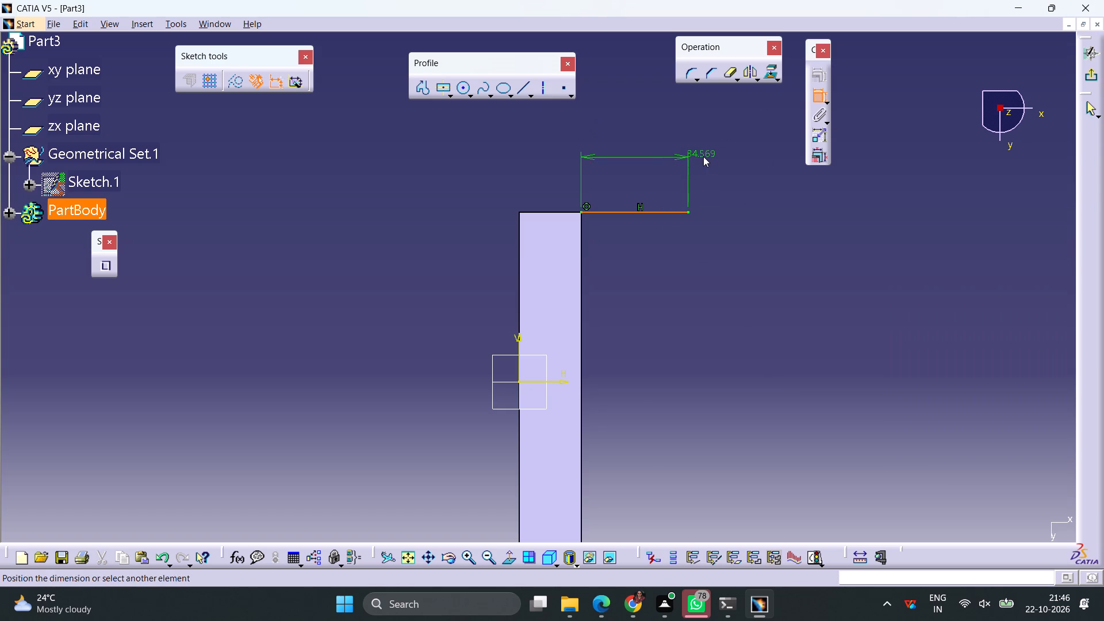
click(706, 155)
click(707, 153)
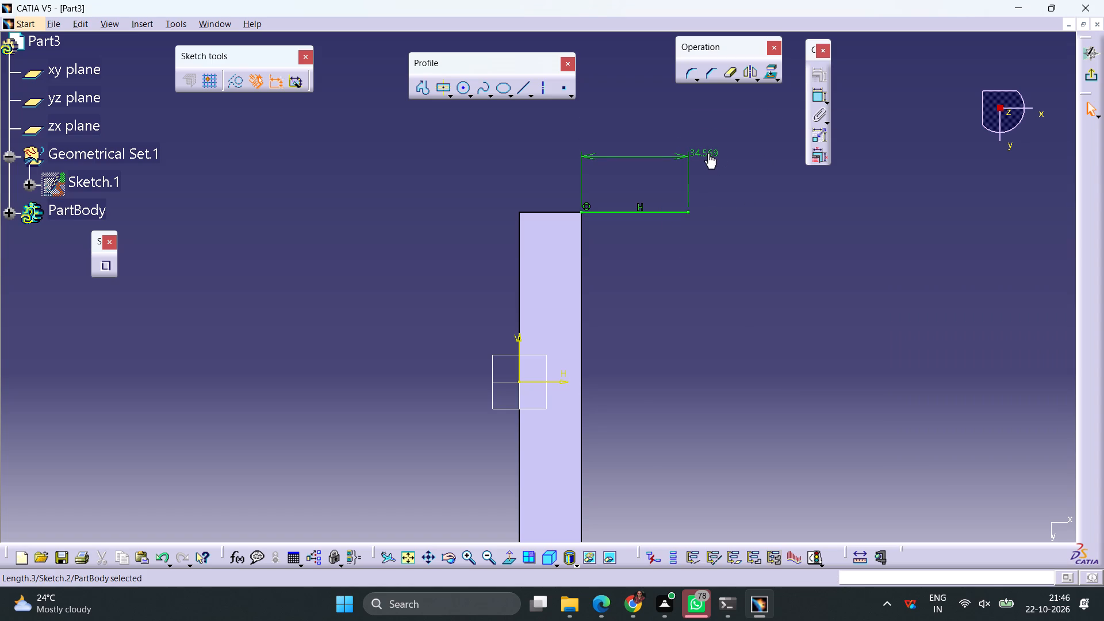
double_click(707, 153)
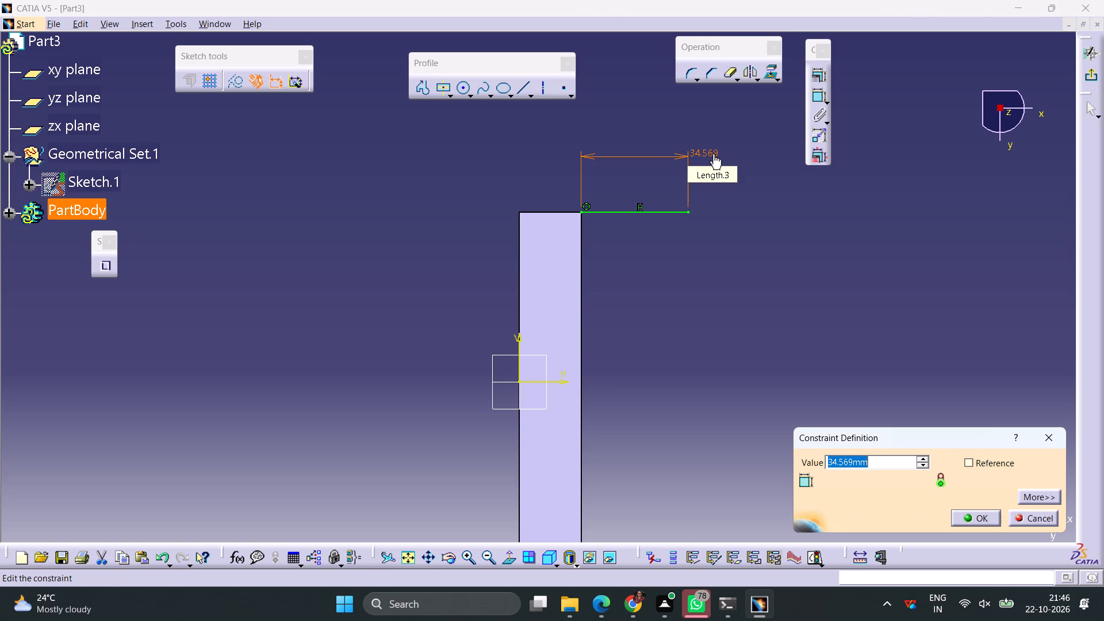
text(40)
key(Return)
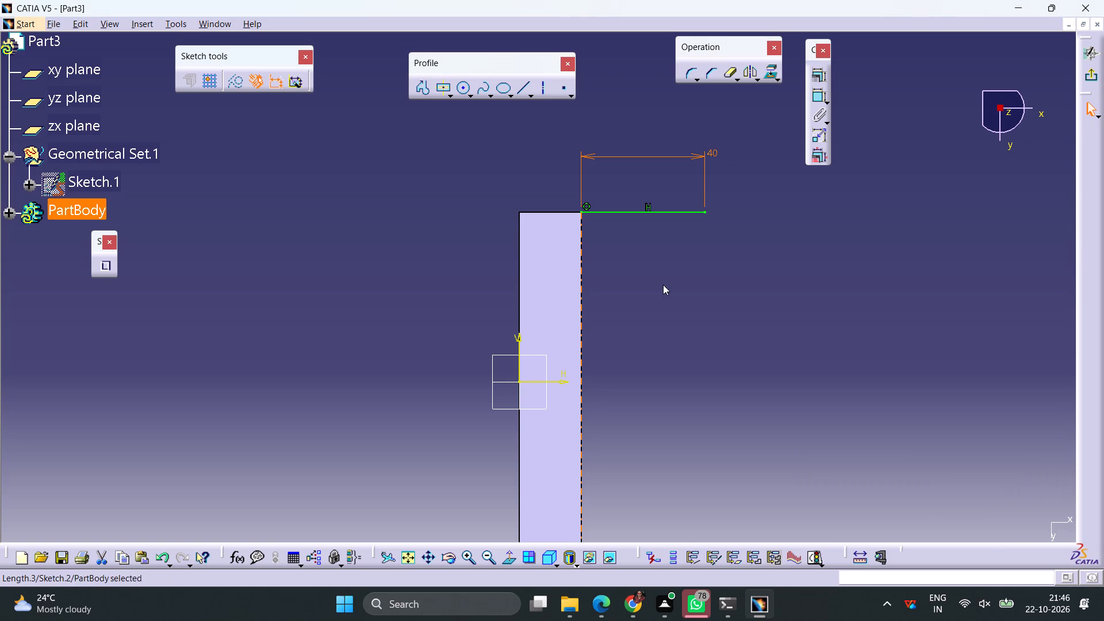
Draw a circle just below the horizontal line's free end and constrain its diameter to 20 mm.
click(459, 93)
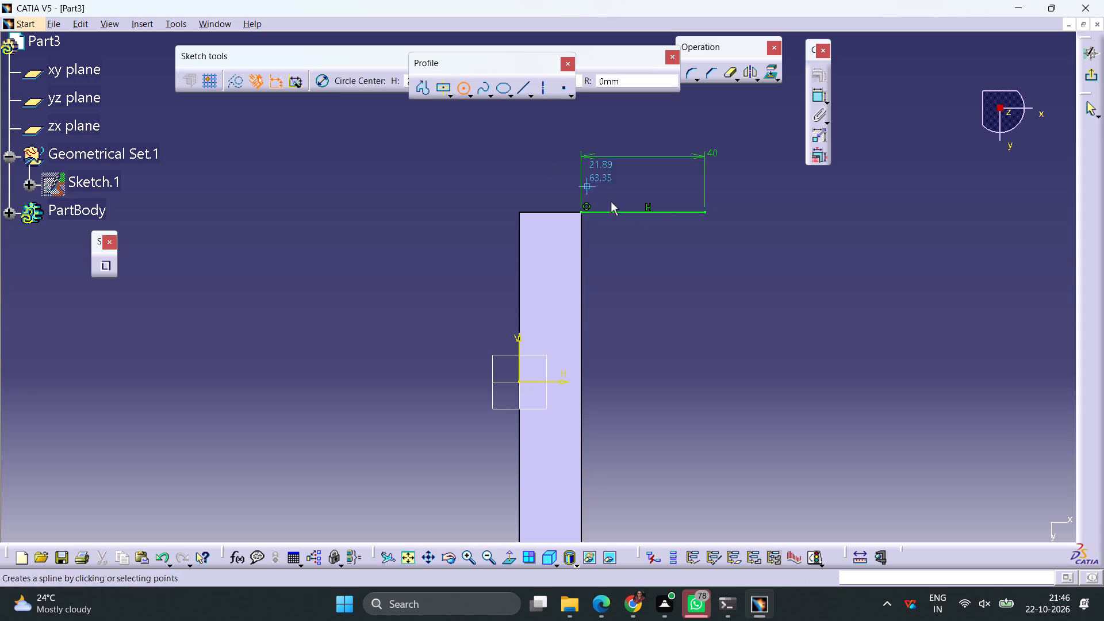
click(704, 250)
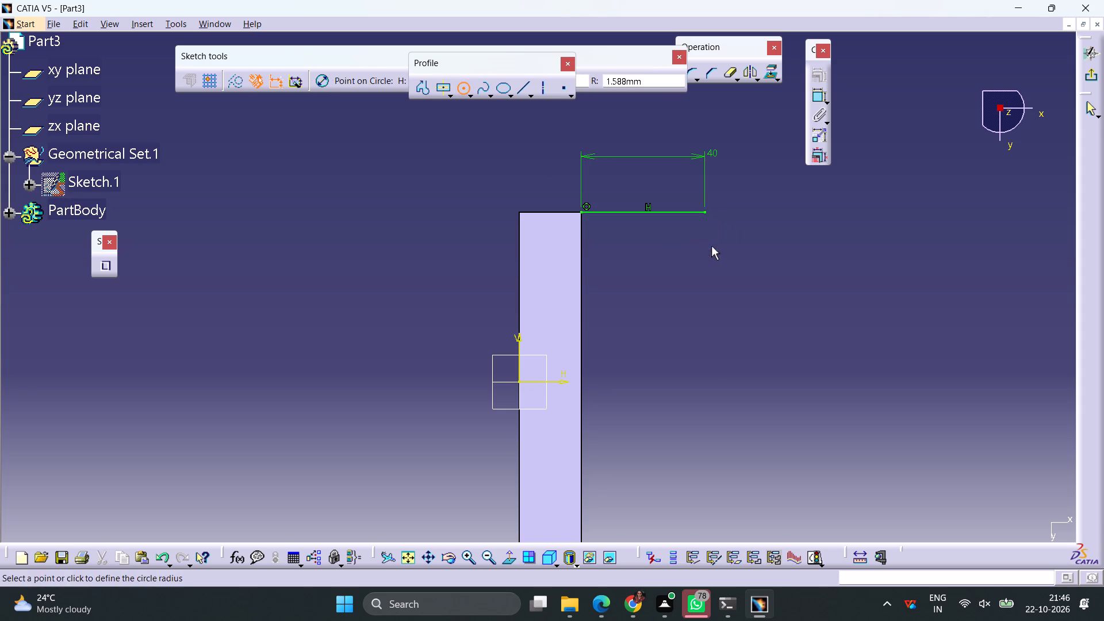
click(719, 242)
click(816, 99)
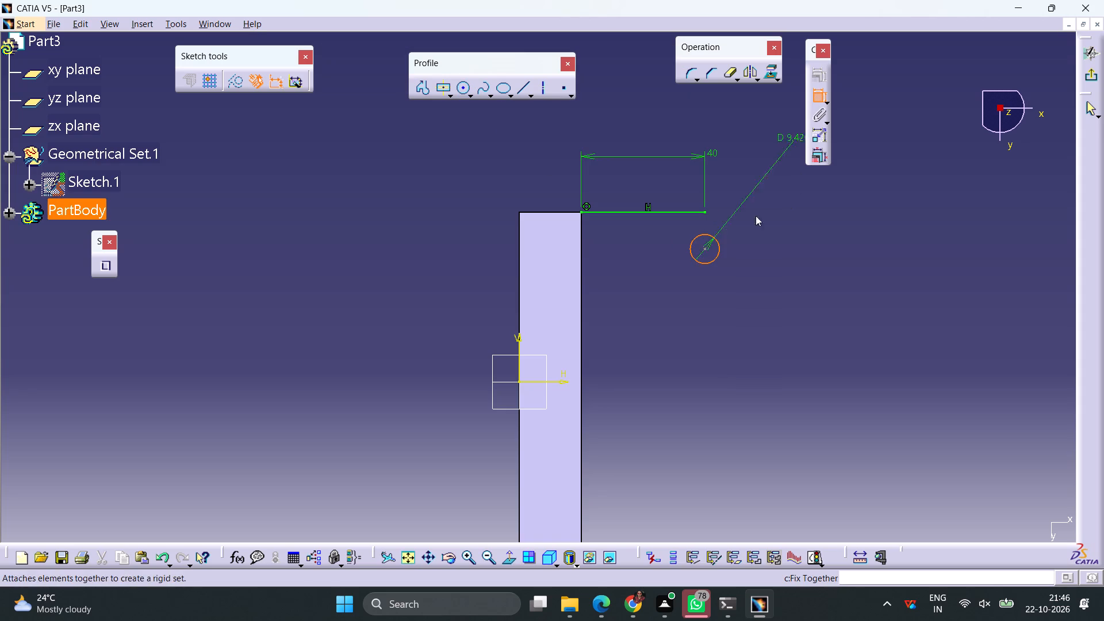
click(660, 335)
double_click(660, 335)
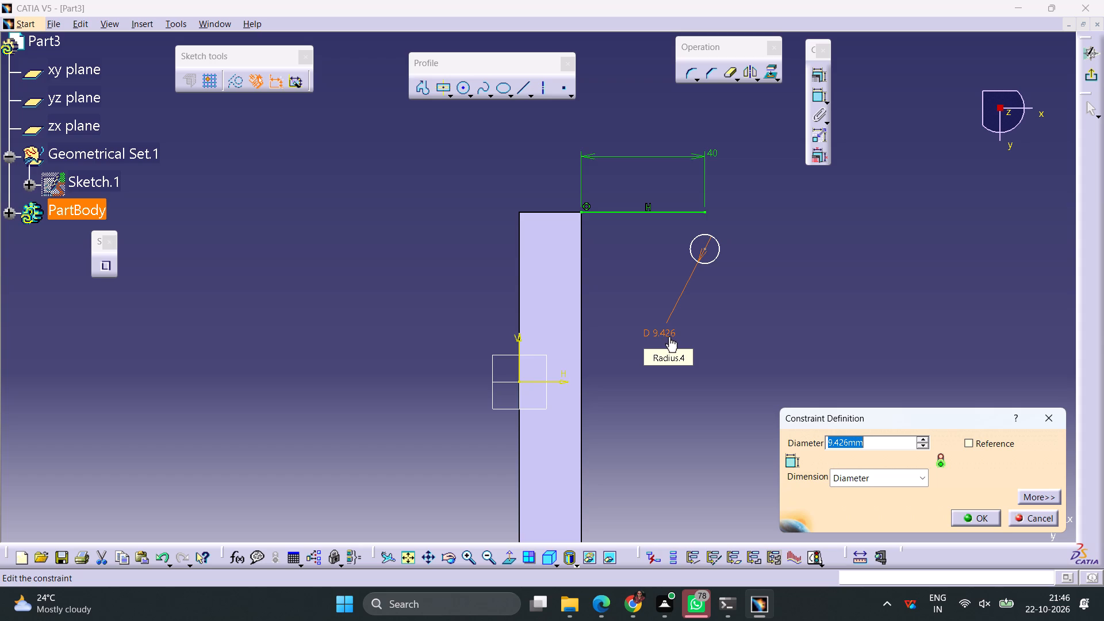
text(20)
key(Return)
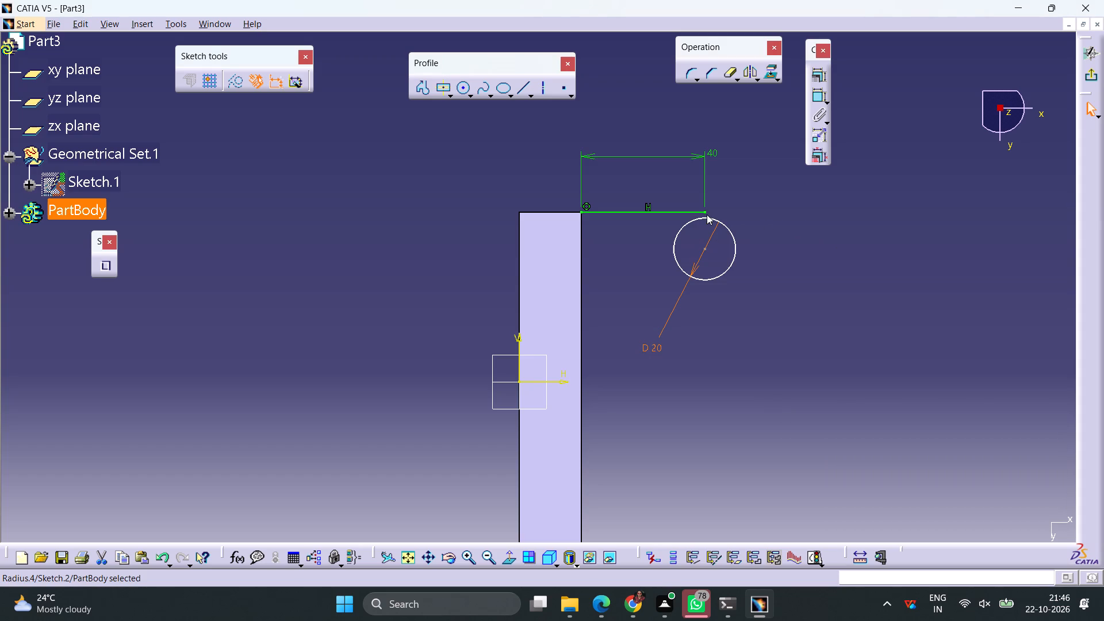
Constrain the distance between the horizontal line and the 20 mm circle's centre to 20 mm.
click(818, 91)
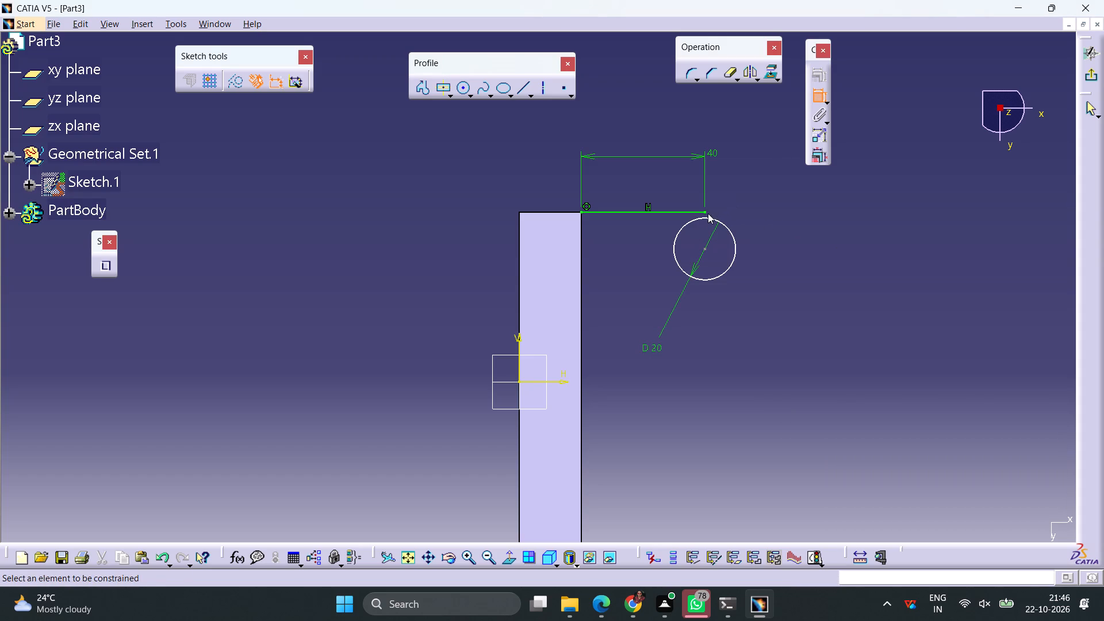
click(704, 213)
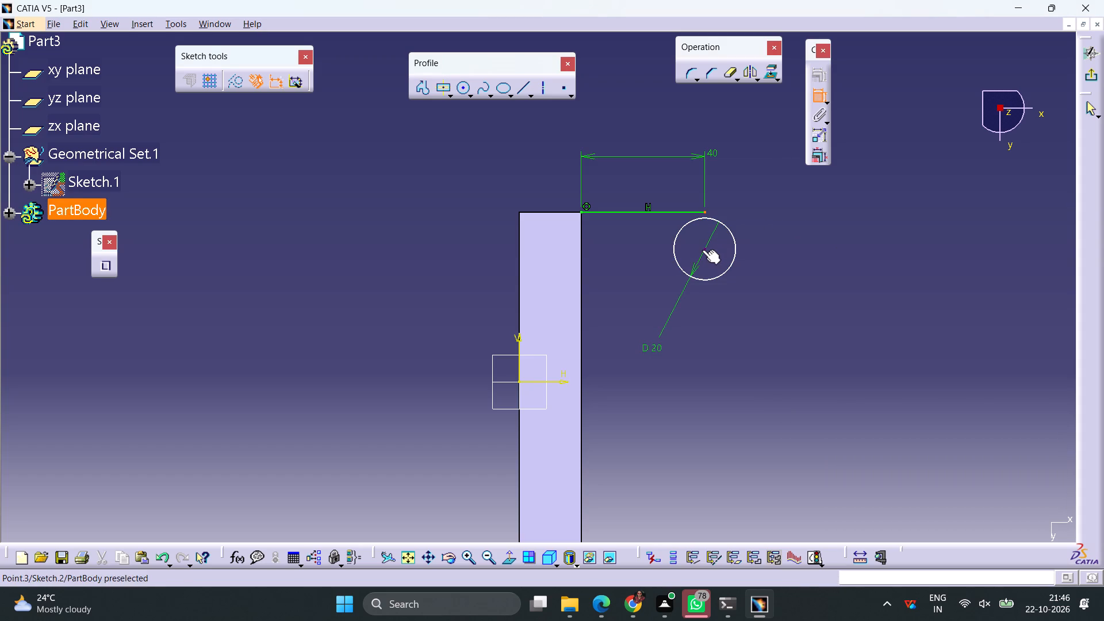
click(705, 250)
click(658, 260)
double_click(658, 258)
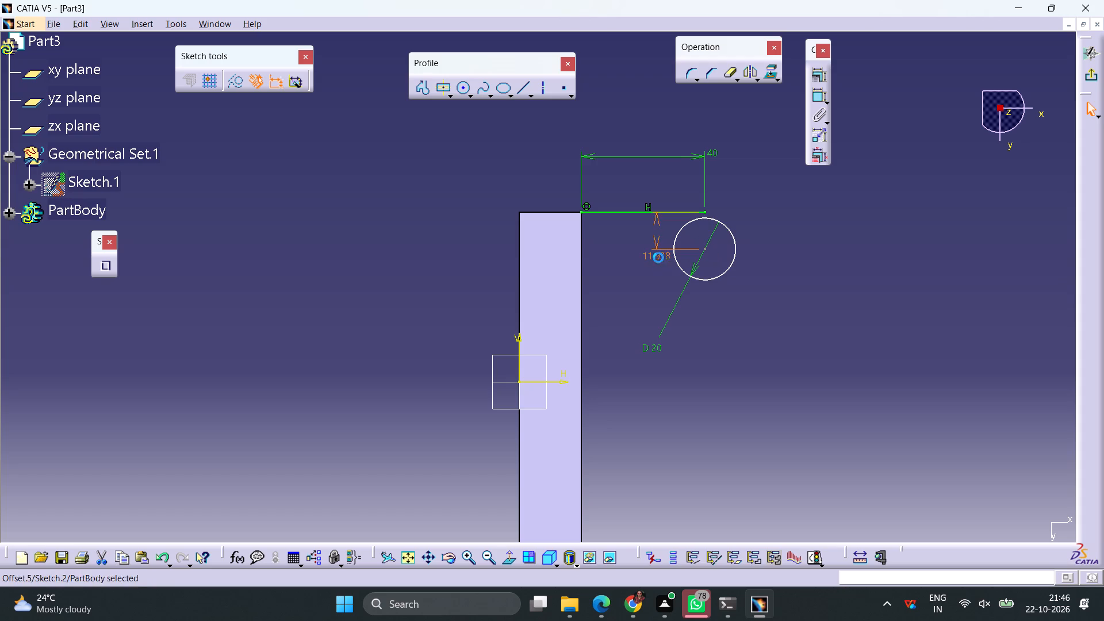
text(20)
key(Return)
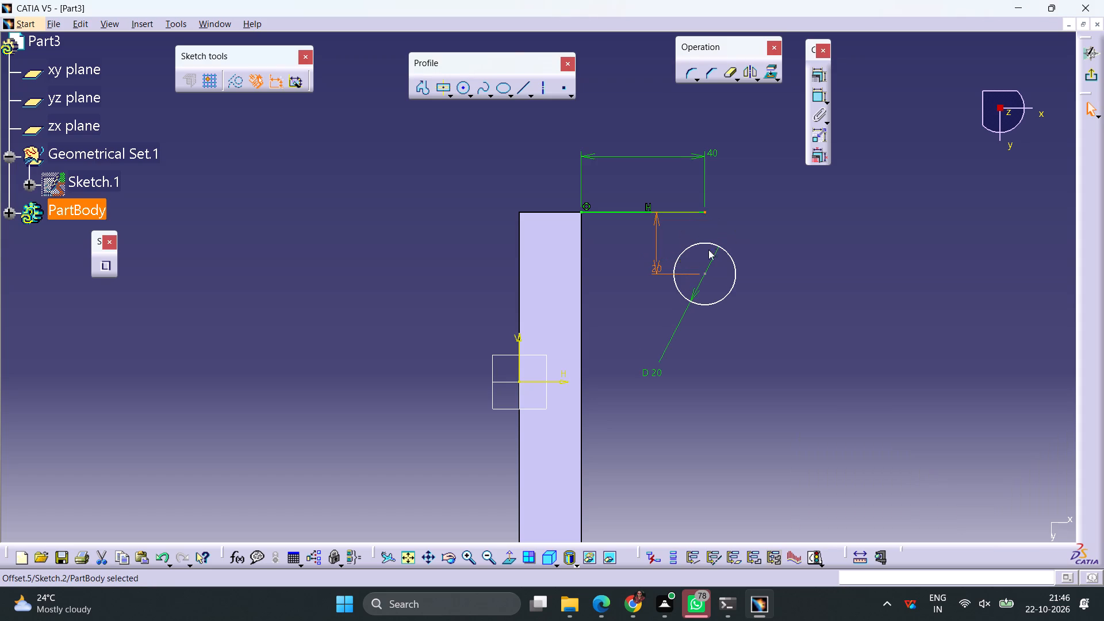
Draw a larger circle around the 20 mm circle from its centre, tangent to the horizontal line.
click(460, 90)
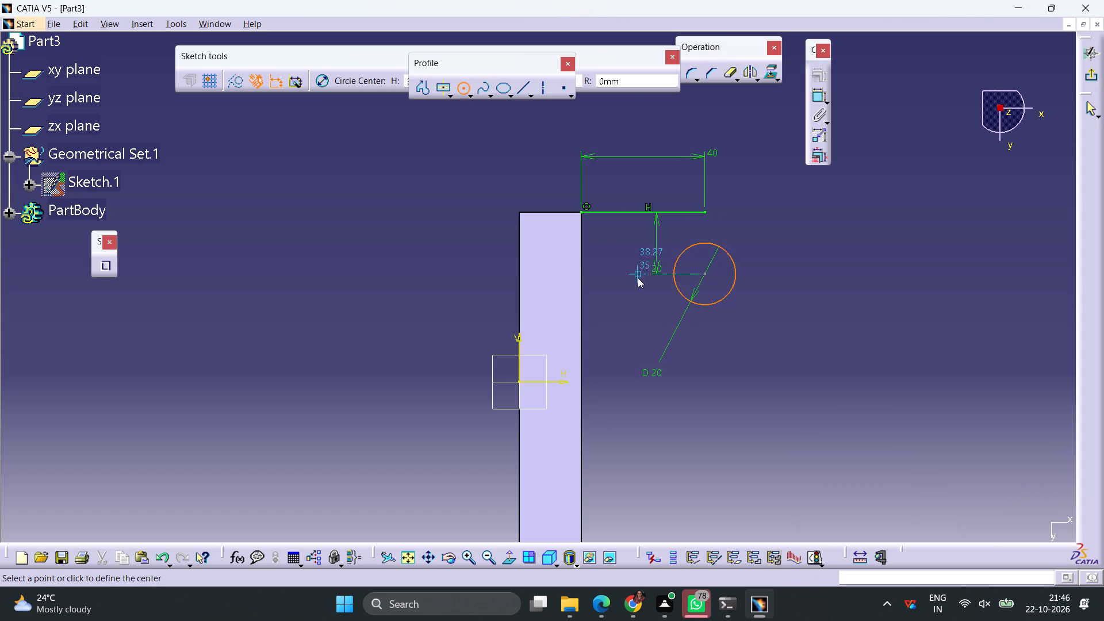
click(703, 271)
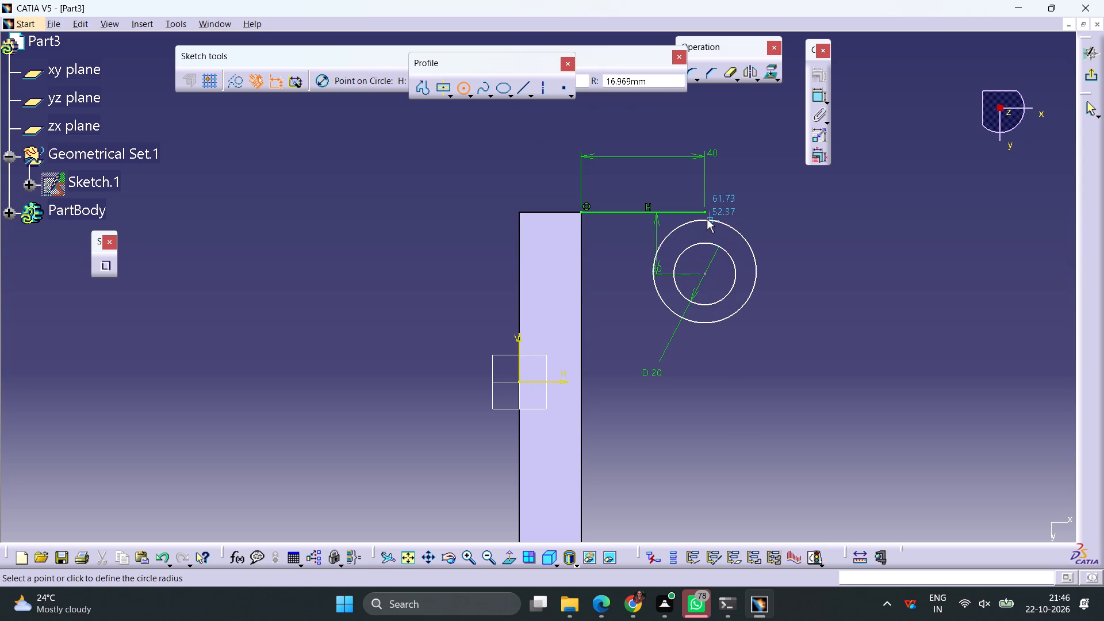
click(704, 216)
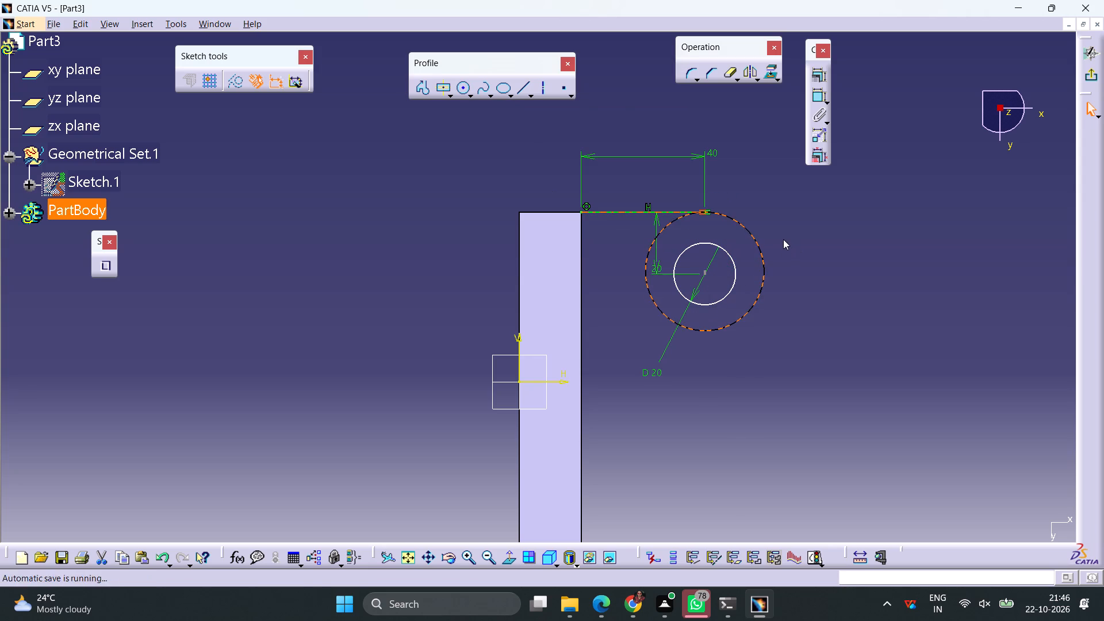
click(783, 237)
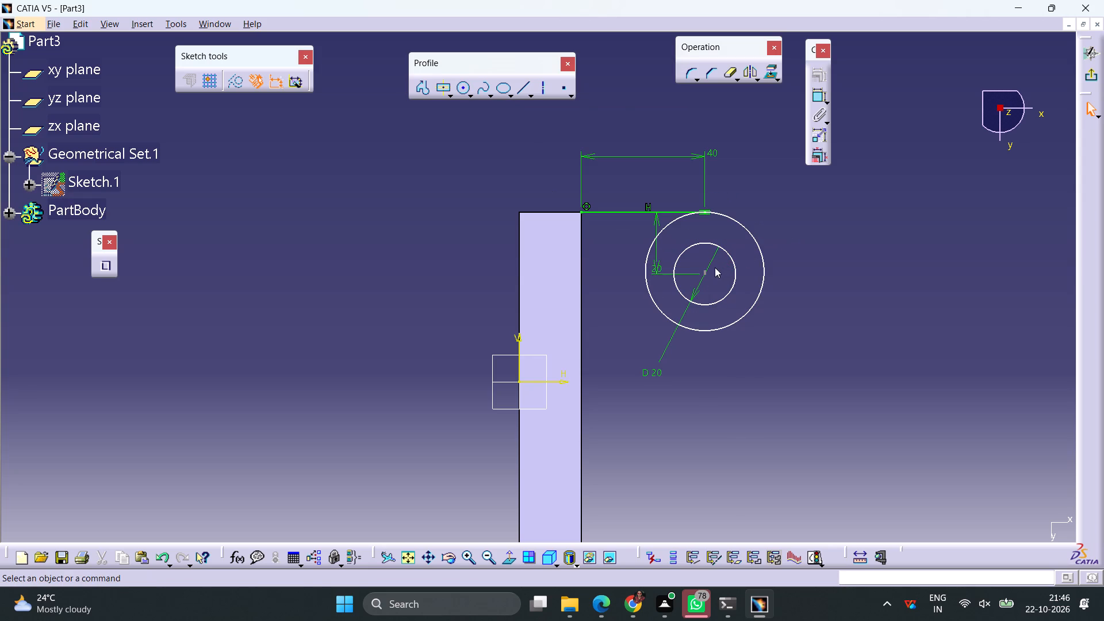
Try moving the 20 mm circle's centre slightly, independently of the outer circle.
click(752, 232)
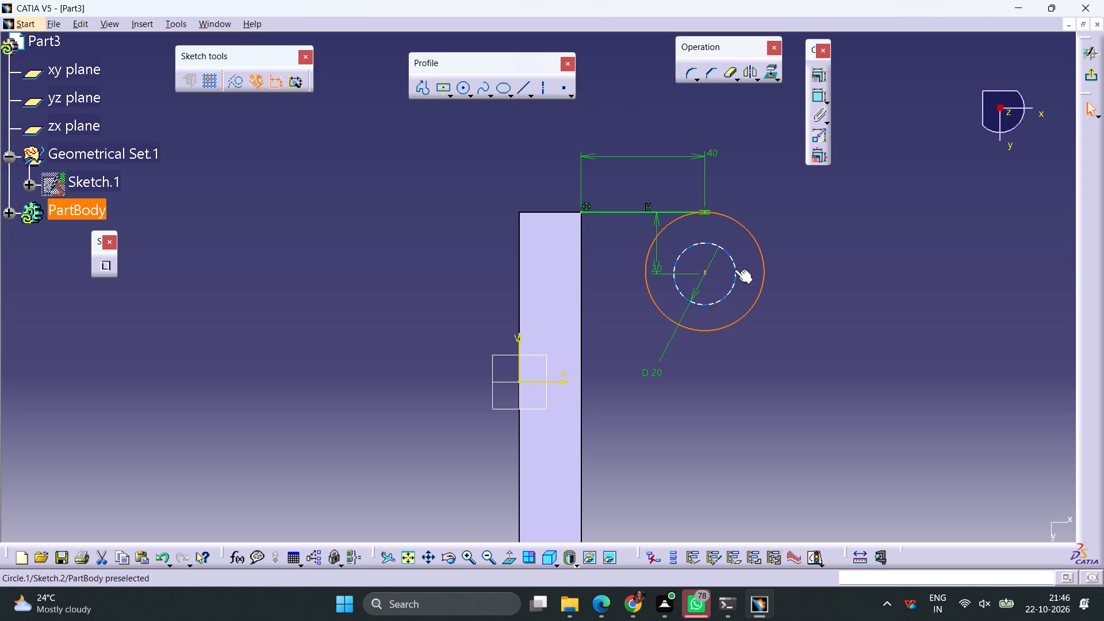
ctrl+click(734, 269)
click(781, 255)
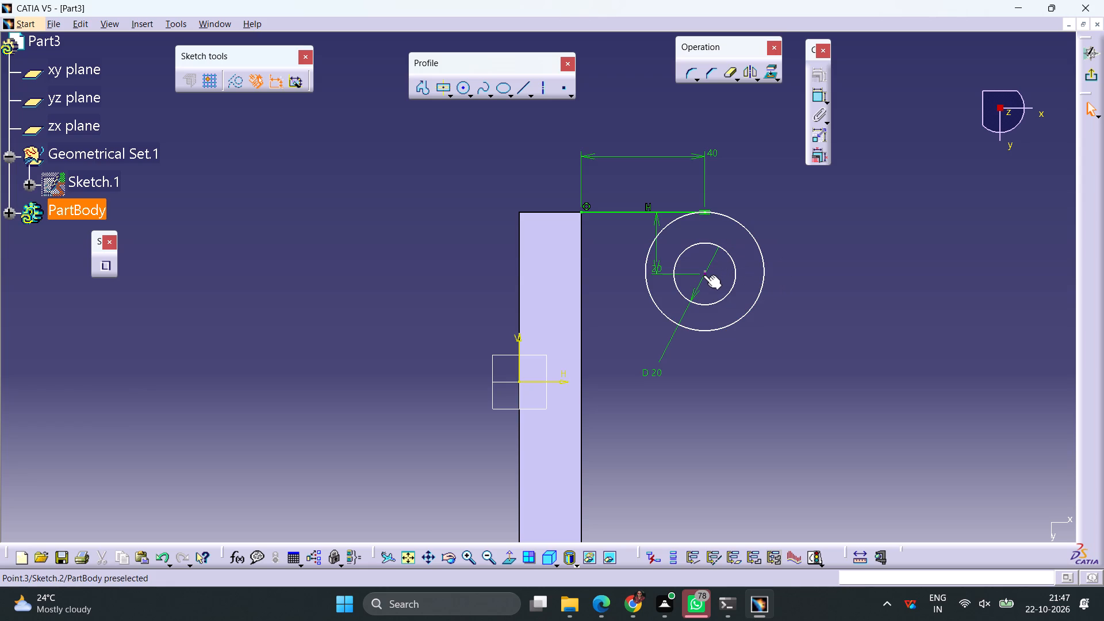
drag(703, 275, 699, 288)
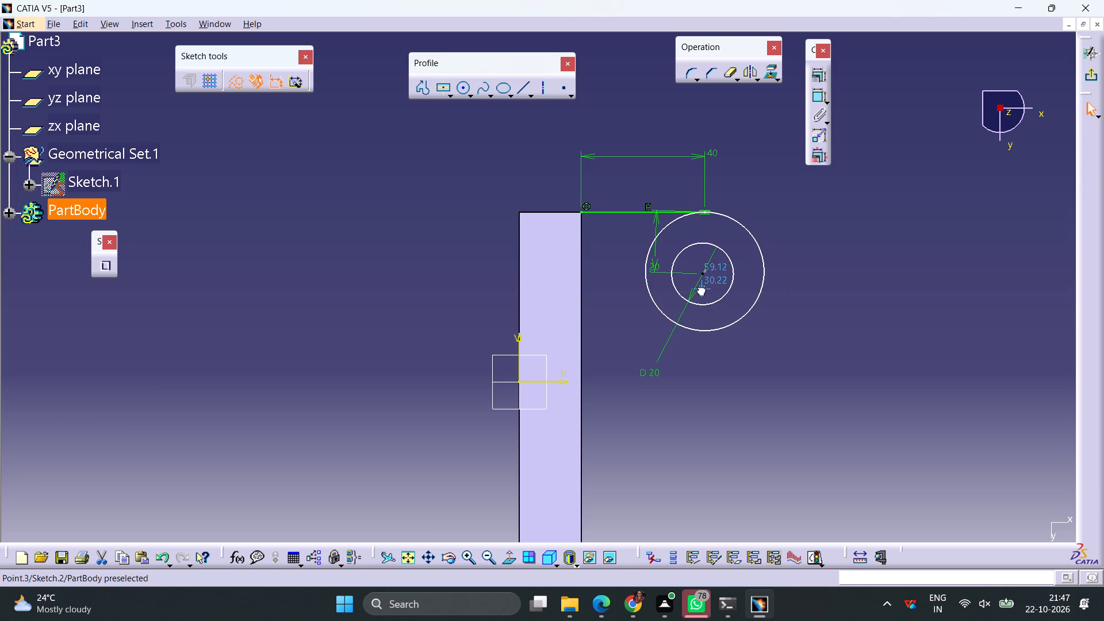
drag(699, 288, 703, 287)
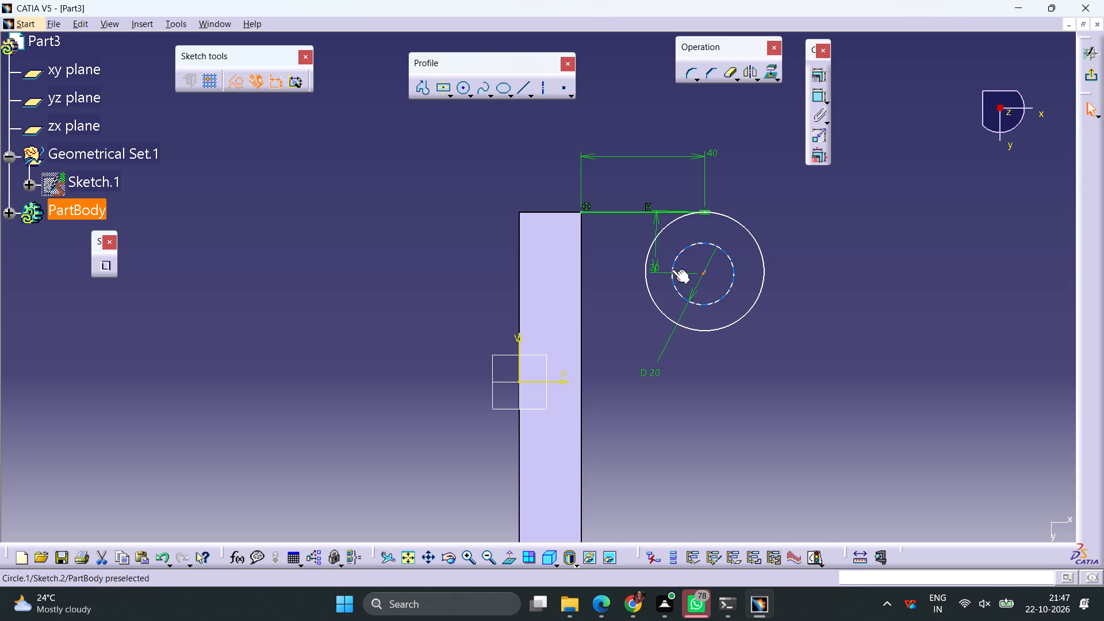
Delete the 20 mm offset constraint between the horizontal line and the small circle's centre.
click(648, 267)
click(654, 268)
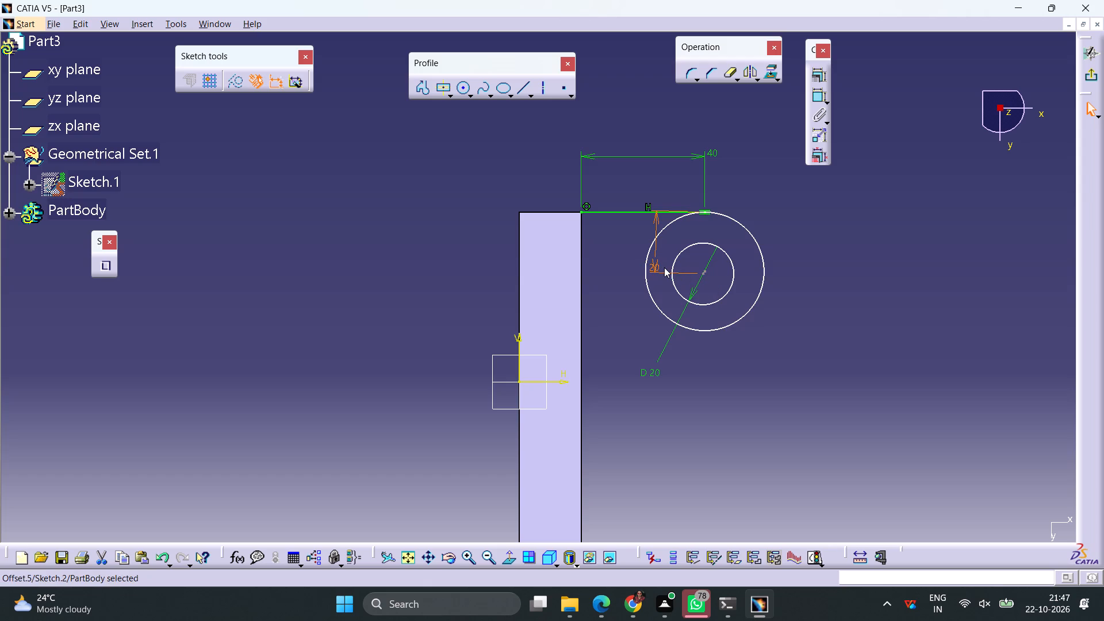
key(Delete)
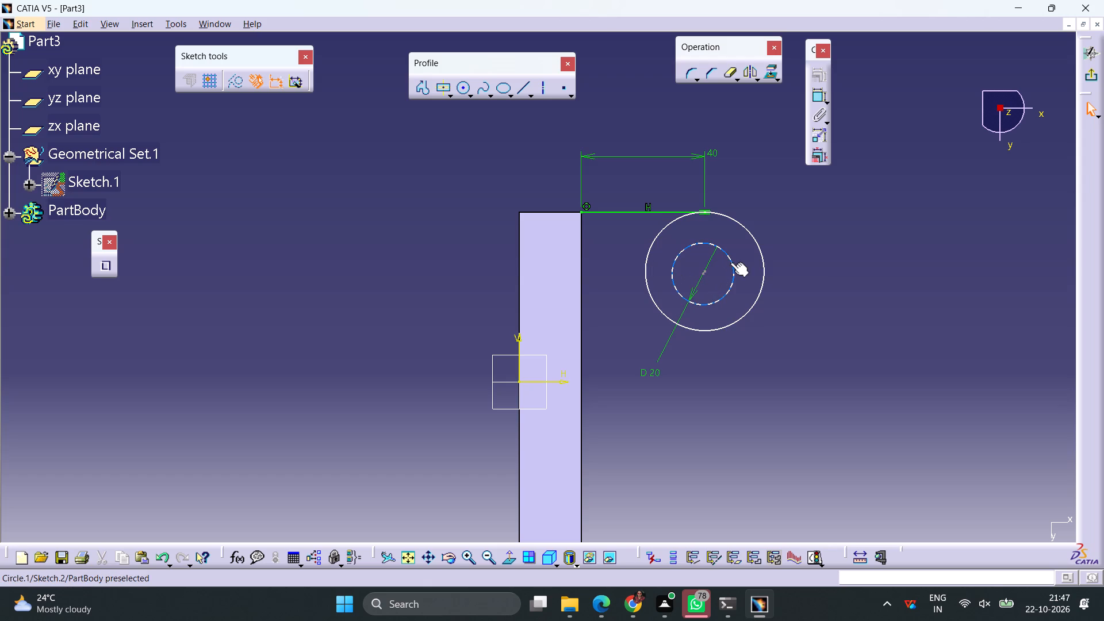
Constrain the 20 mm circle and the larger outer circle as concentric.
click(730, 262)
ctrl+click(735, 223)
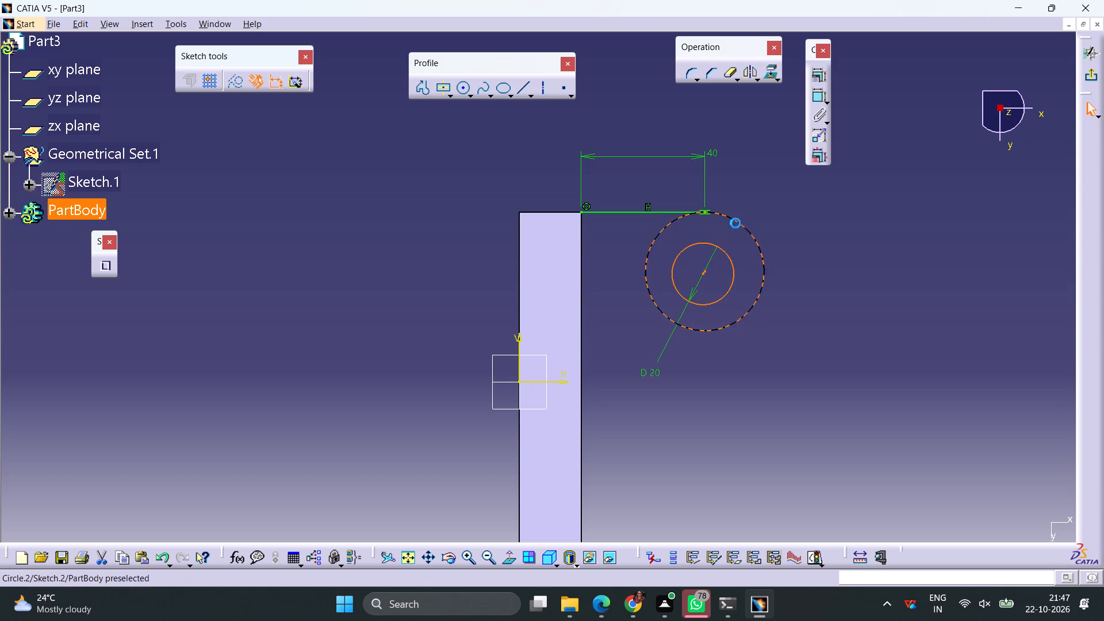
click(817, 78)
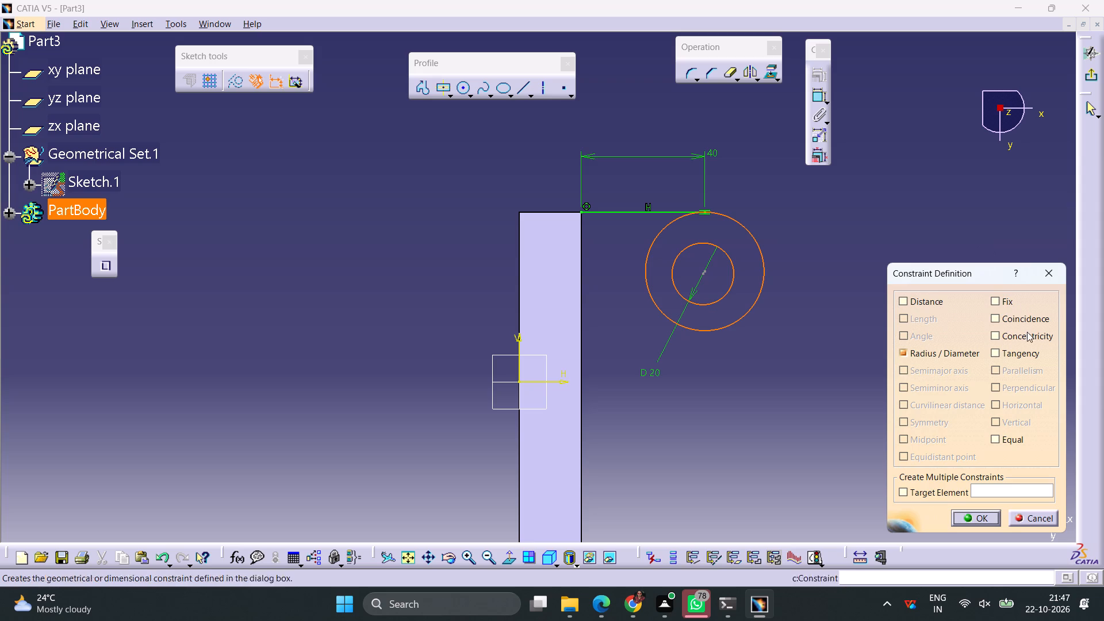
click(1023, 335)
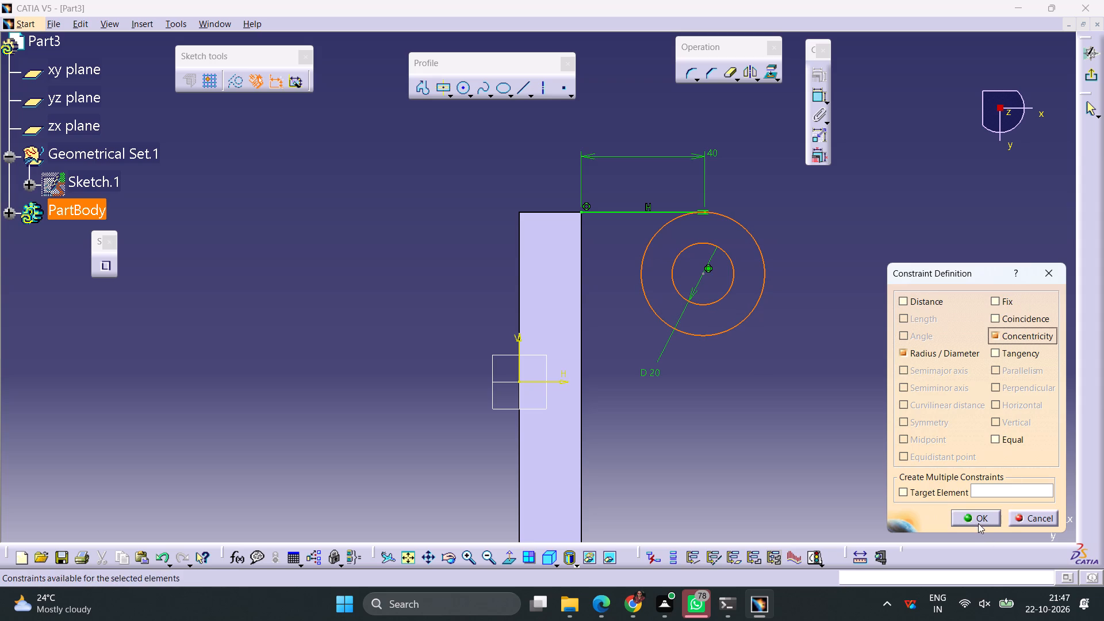
click(978, 520)
Draw a slanted line from the base face's positive-H, negative-V corner, tangent to the outer circle on its far side.
ctrl+middle_drag(770, 348, 773, 355)
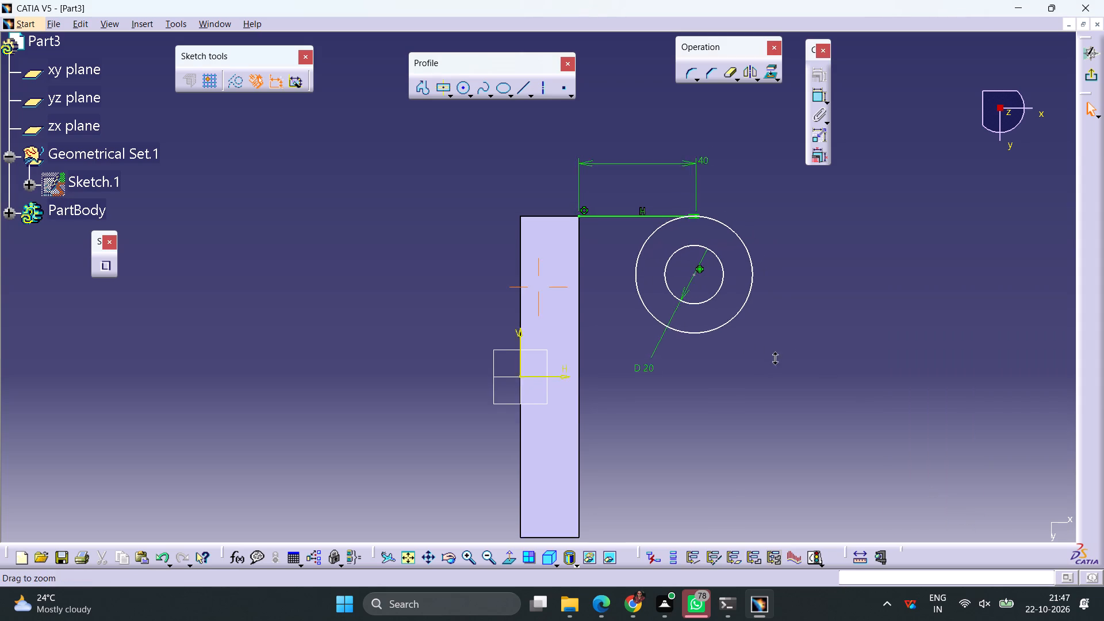
ctrl+middle_drag(773, 355, 771, 376)
click(519, 89)
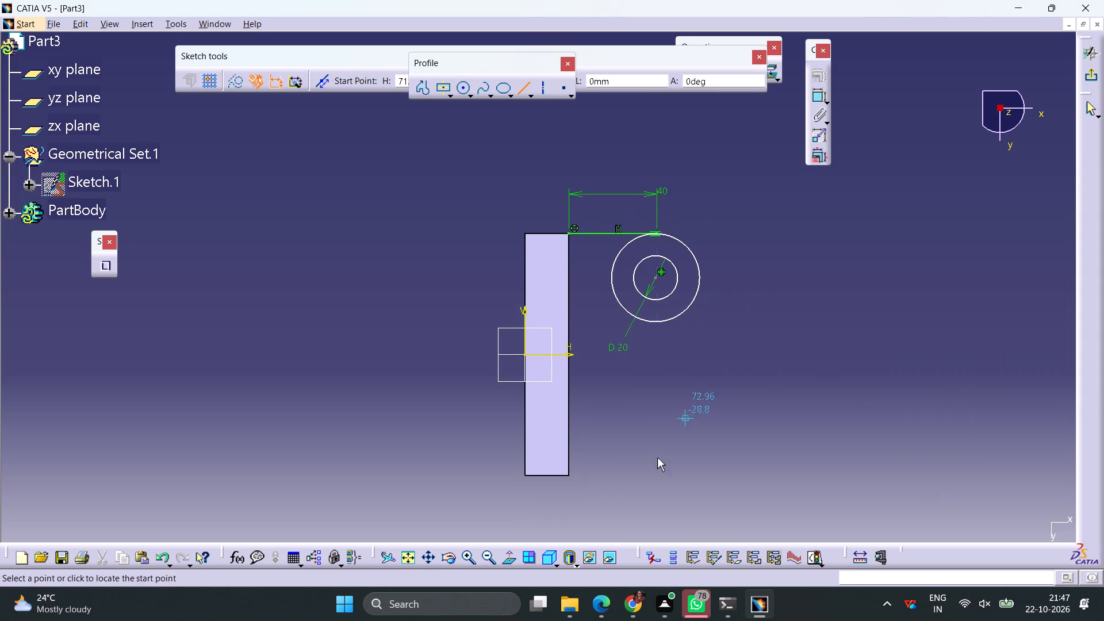
click(569, 476)
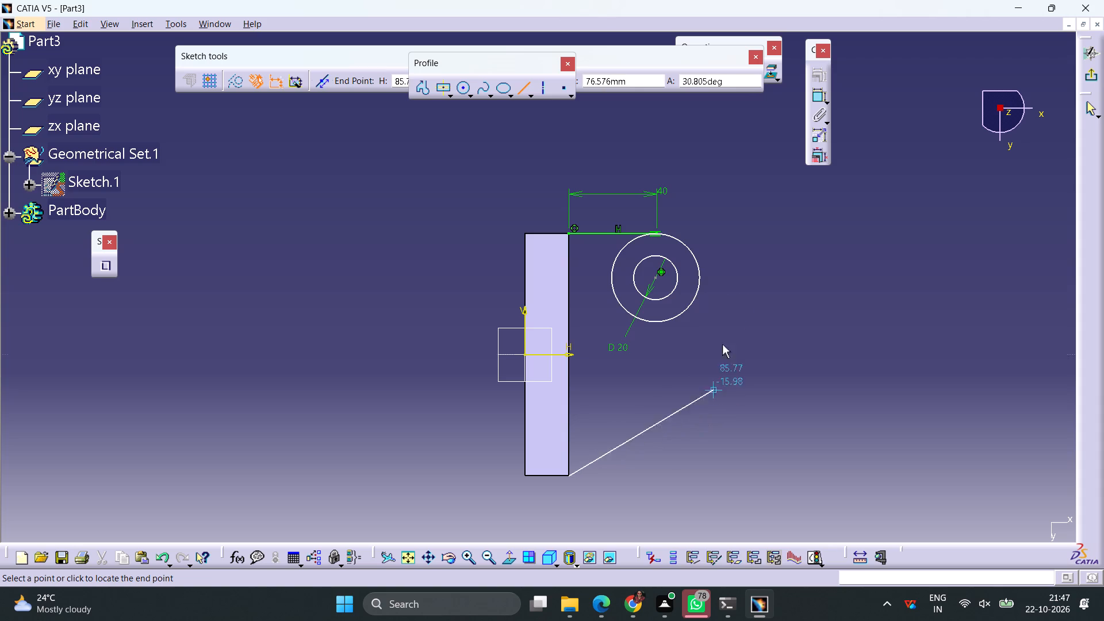
click(712, 274)
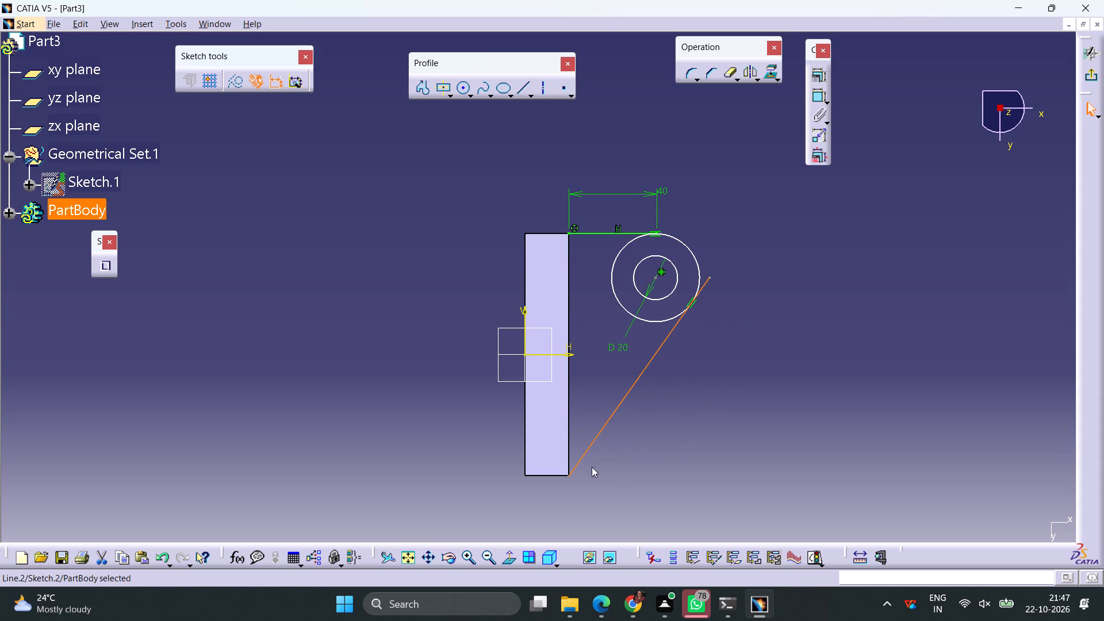
Constrain the slanted line's lower endpoint as coincident with the base face's positive-H, negative-V corner.
middle_drag(590, 472, 582, 348)
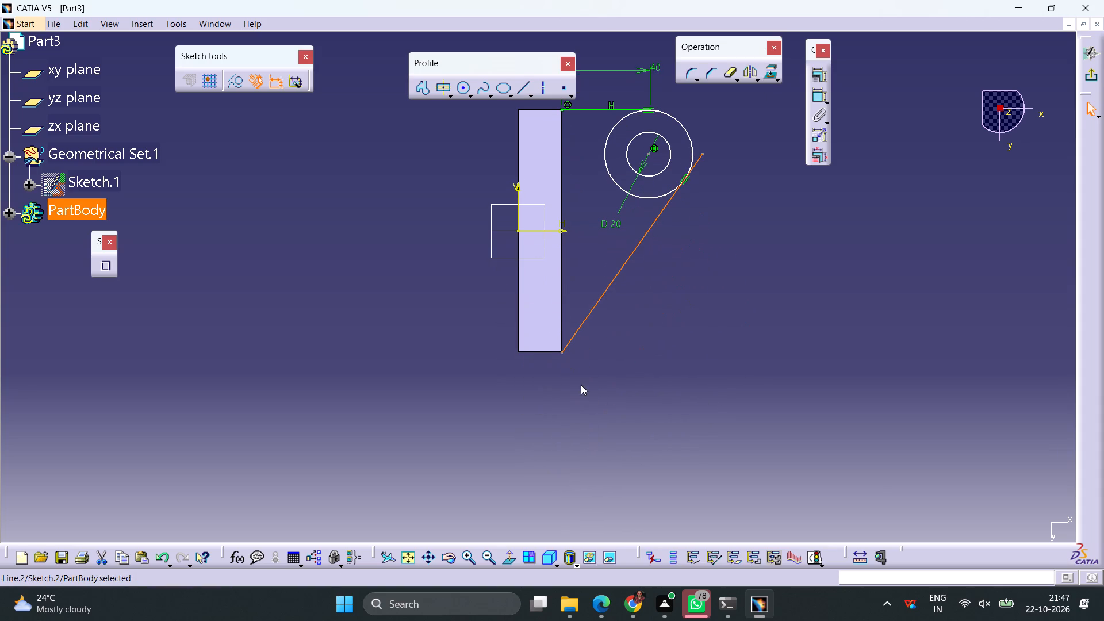
click(581, 385)
click(562, 354)
ctrl+middle_drag(553, 365, 556, 288)
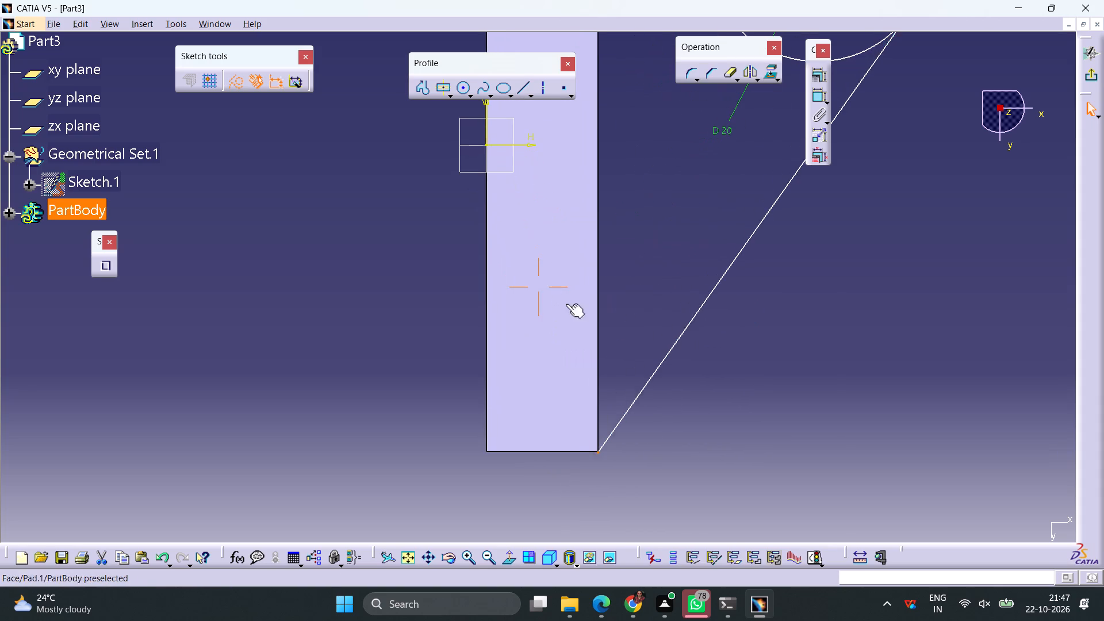
click(604, 457)
drag(597, 454, 626, 446)
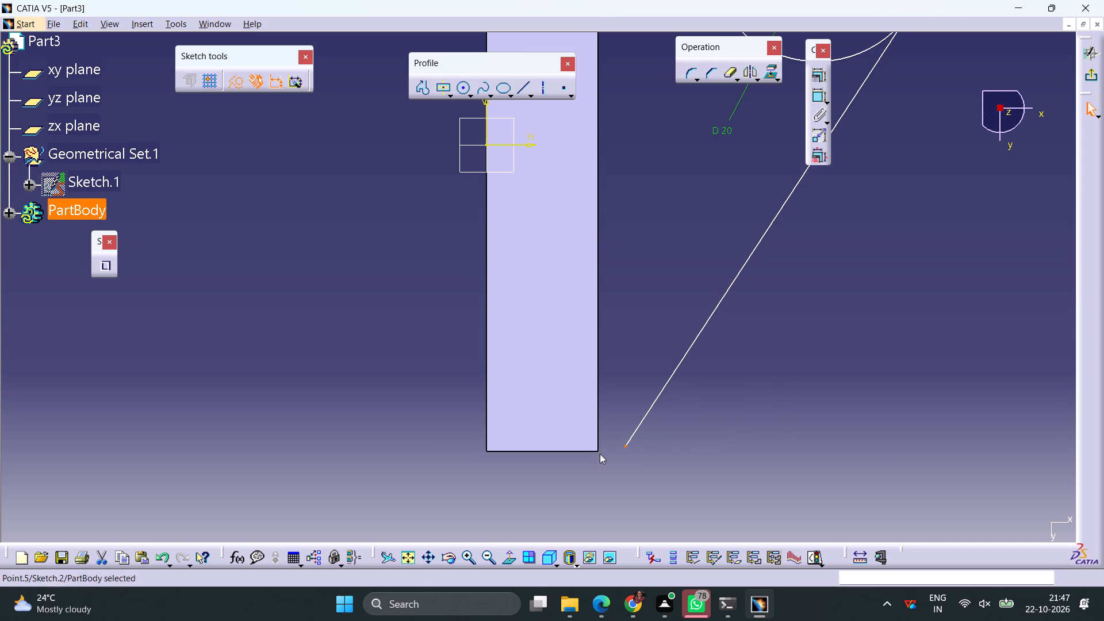
ctrl+click(598, 449)
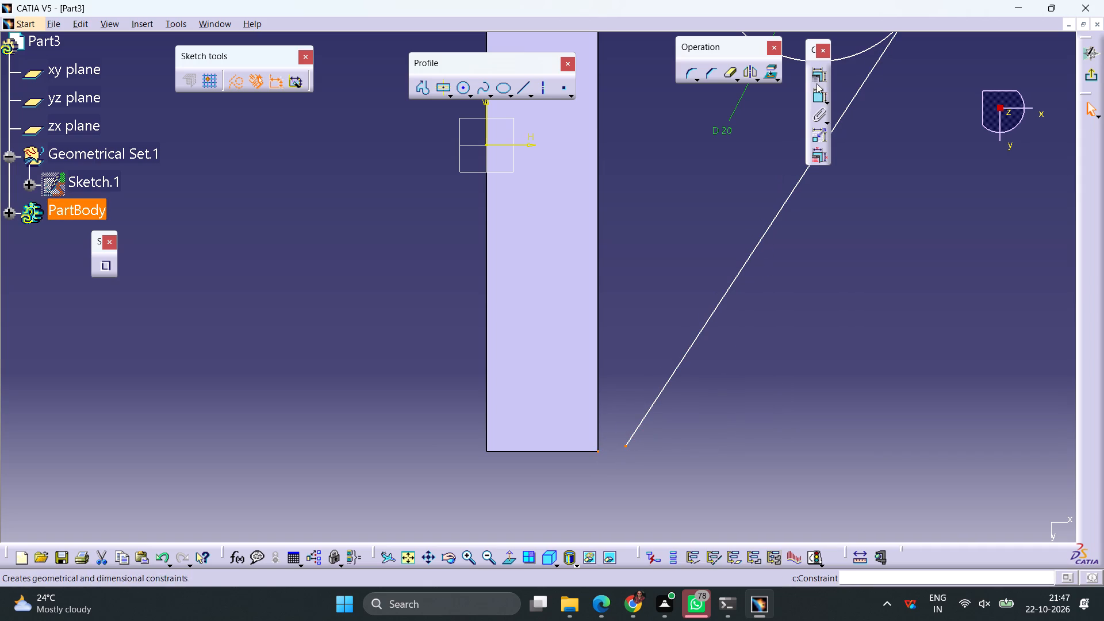
click(816, 80)
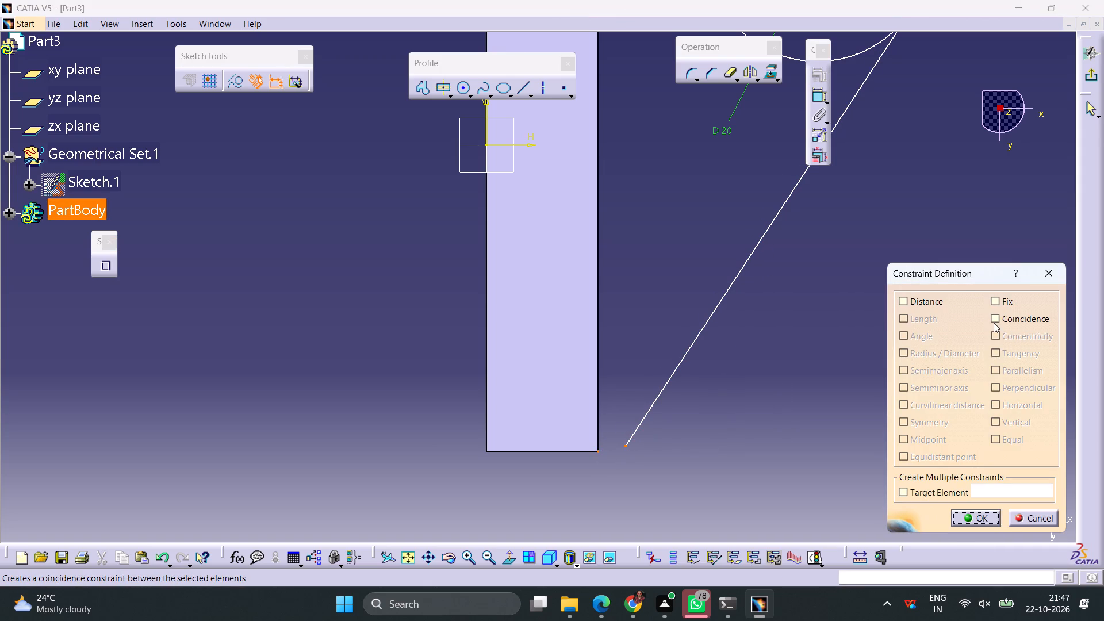
click(993, 319)
click(972, 518)
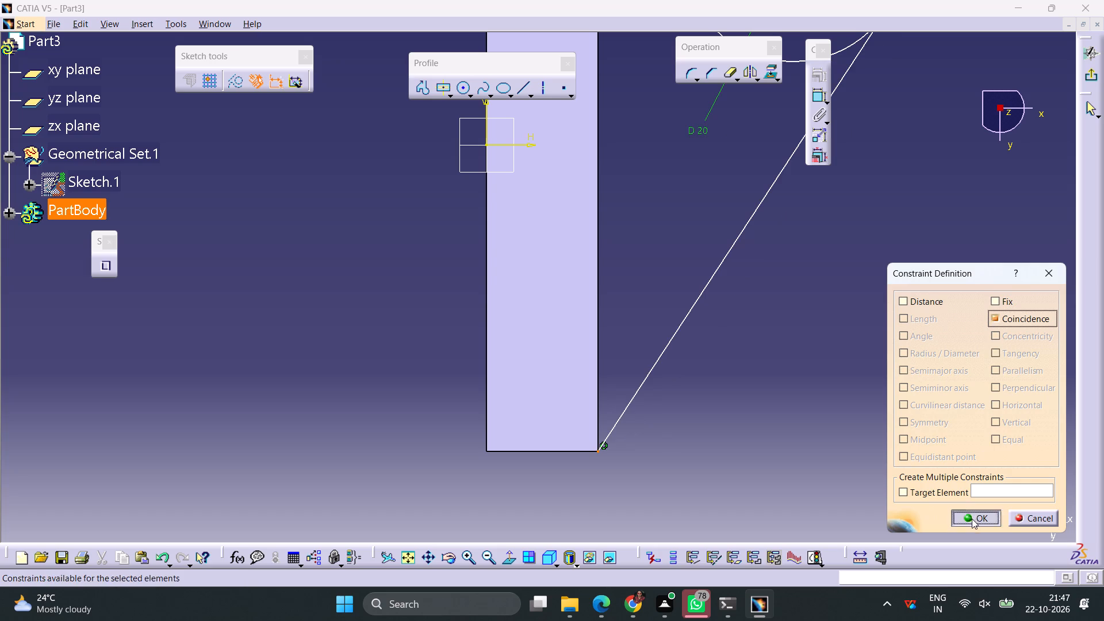
Quick-trim the slanted line's overhang beyond its tangent point on the outer circle.
ctrl+middle_drag(768, 311, 770, 353)
middle_drag(754, 249, 709, 363)
click(730, 74)
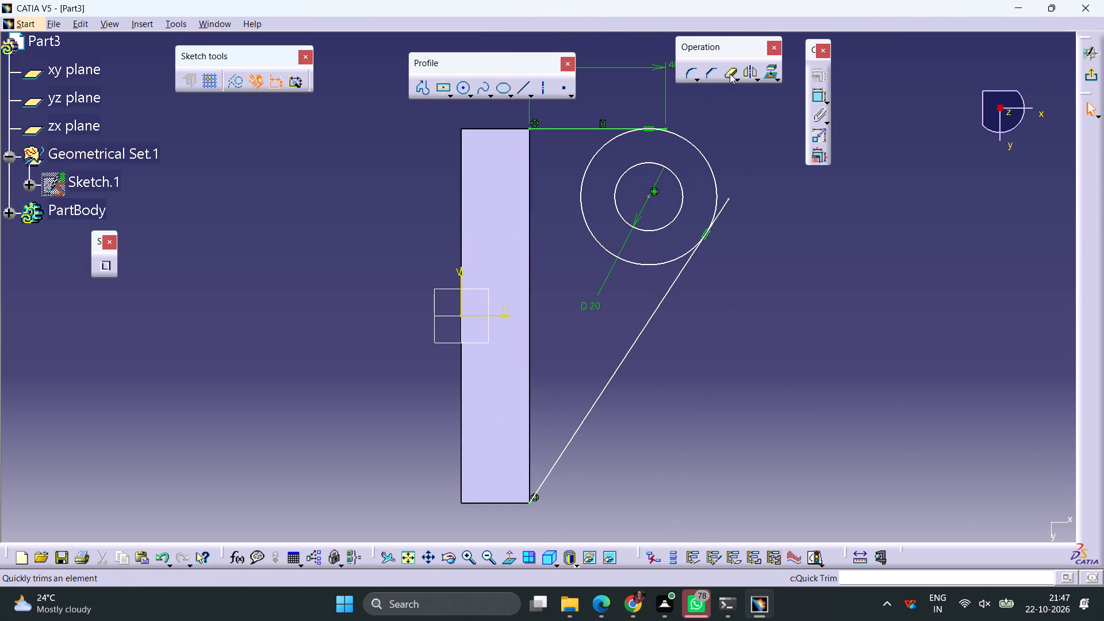
click(723, 204)
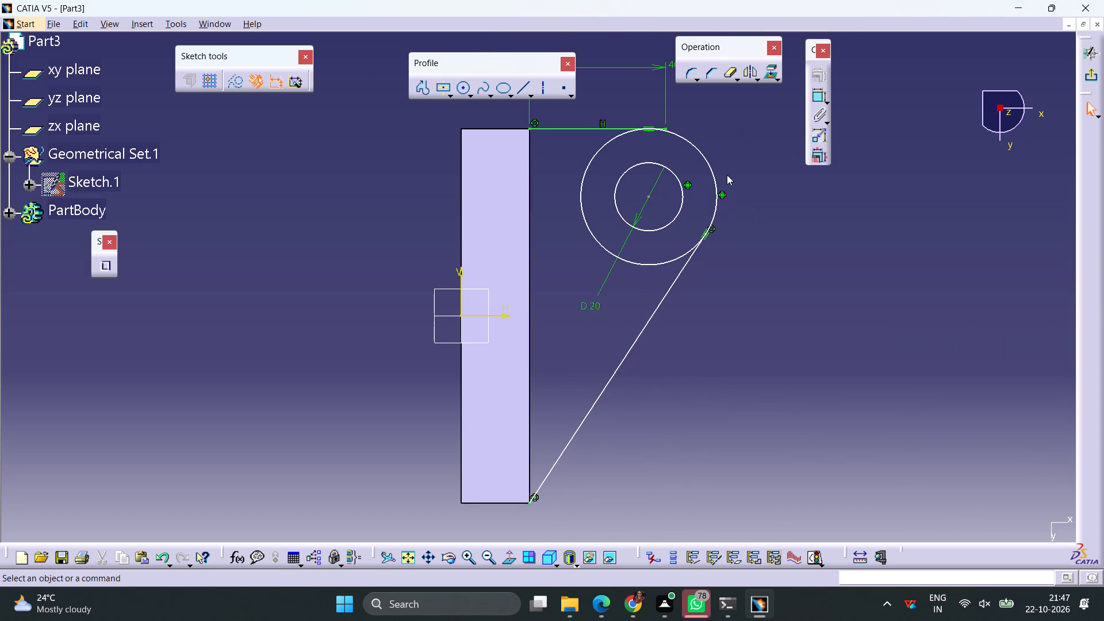
Quick-trim the horizontal line's overhang beyond its tangent point on the outer circle, converting its 40 mm length into a distance.
ctrl+middle_drag(655, 131, 662, 85)
middle_drag(695, 140, 651, 418)
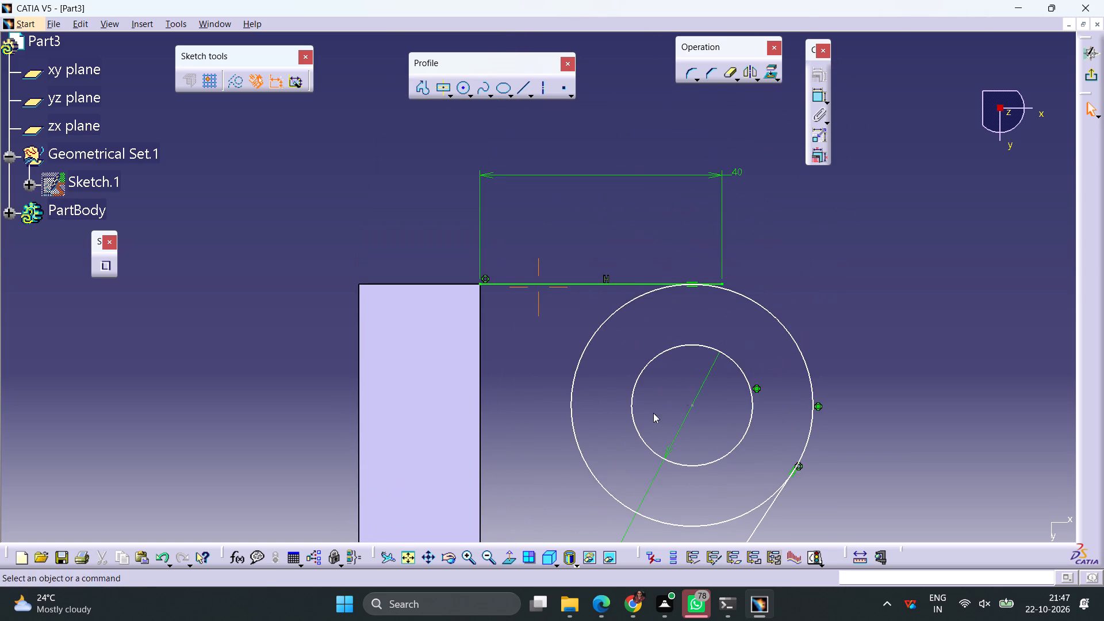
ctrl+middle_drag(730, 359, 726, 305)
click(885, 282)
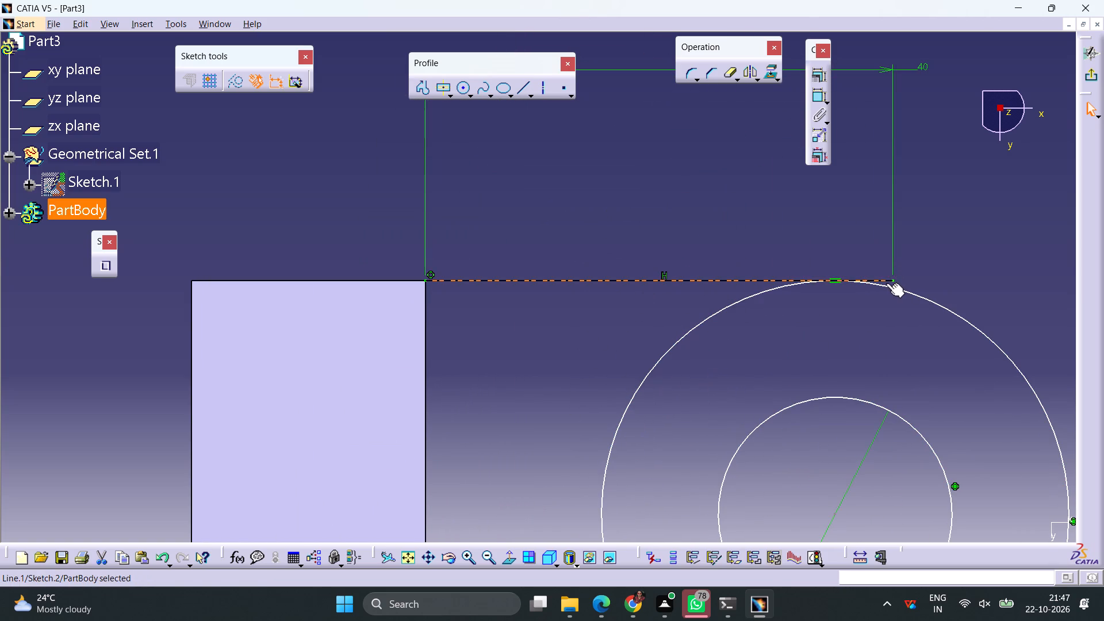
click(729, 76)
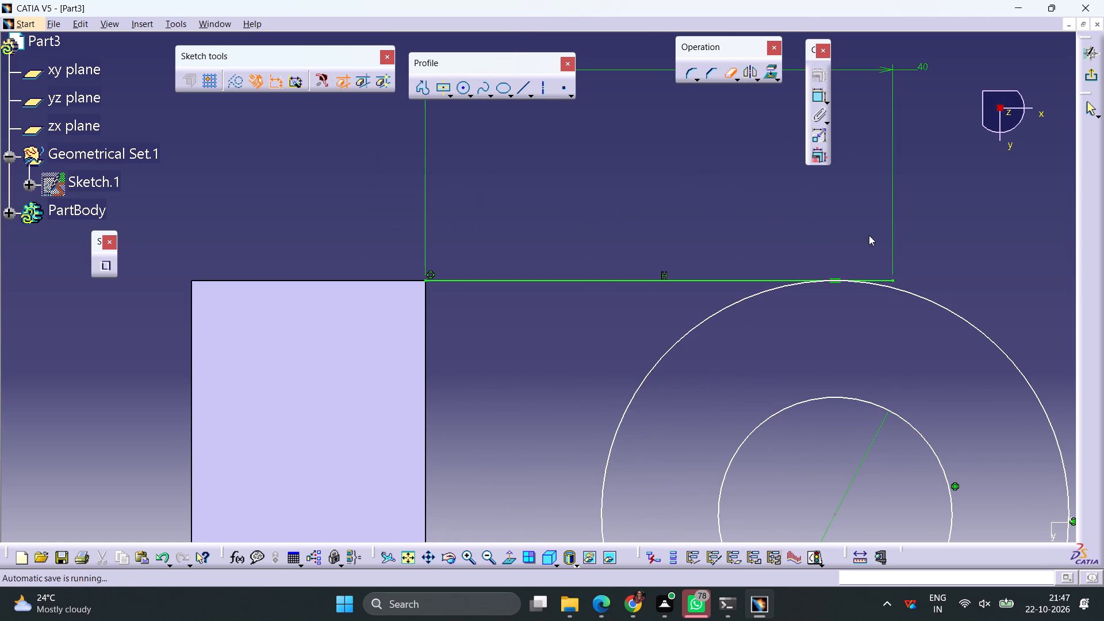
click(878, 281)
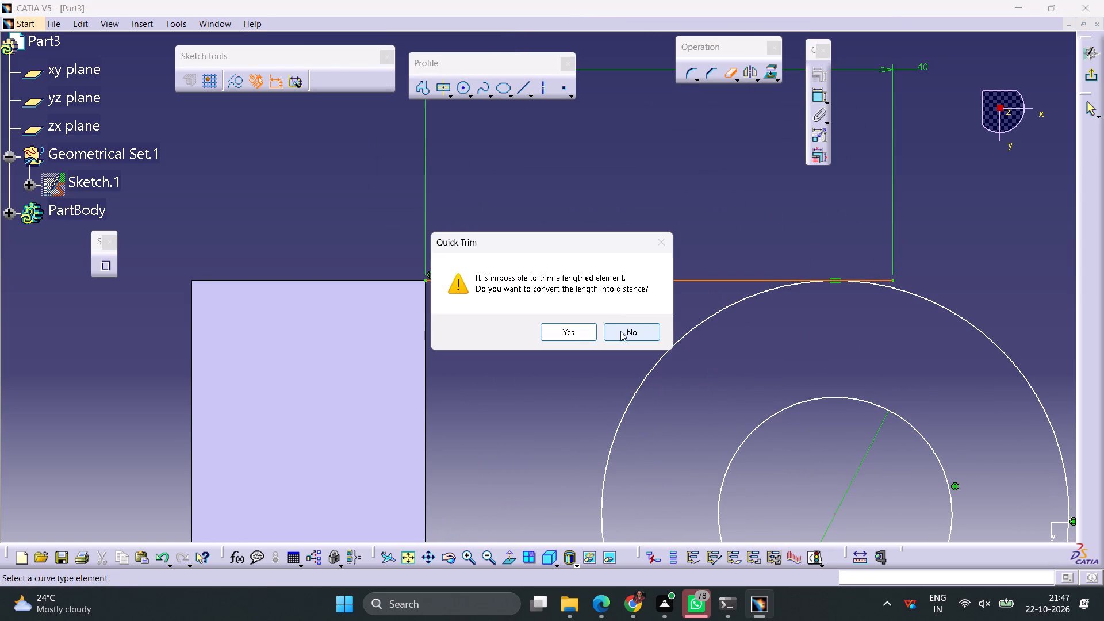
click(586, 335)
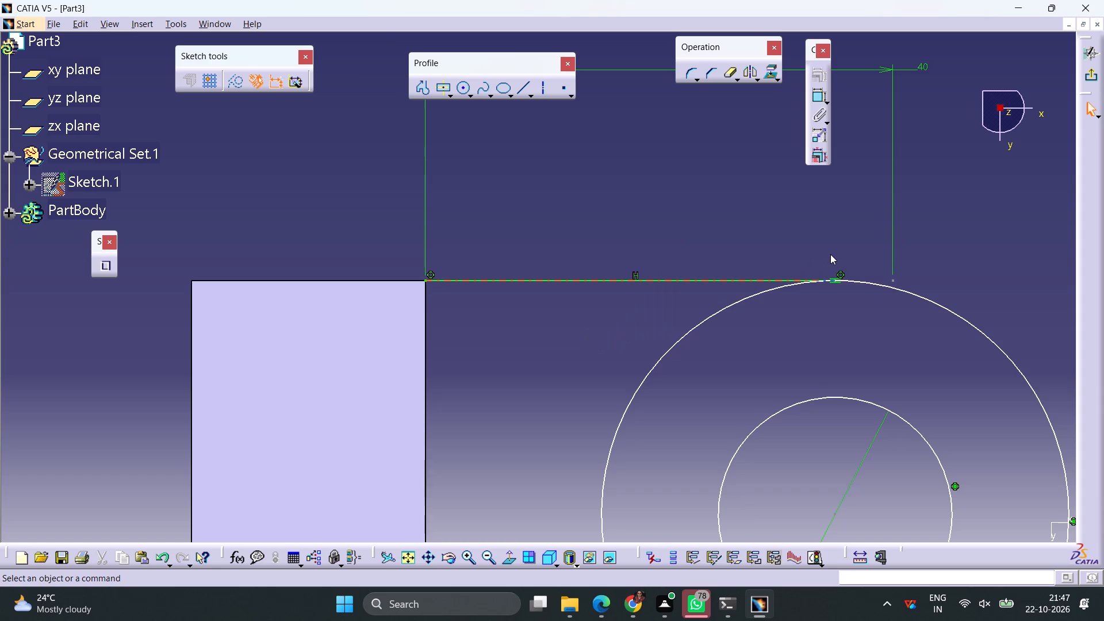
ctrl+middle_drag(836, 254, 834, 325)
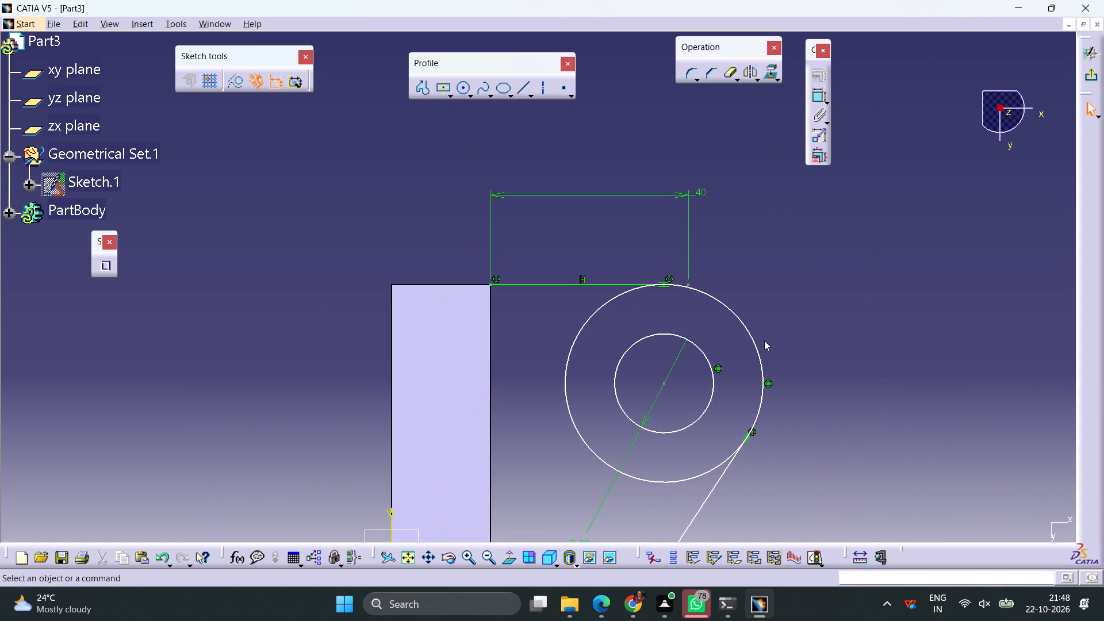
Quick-trim the outer circle's inner arc between its tangent points with the horizontal and slanted lines.
click(729, 76)
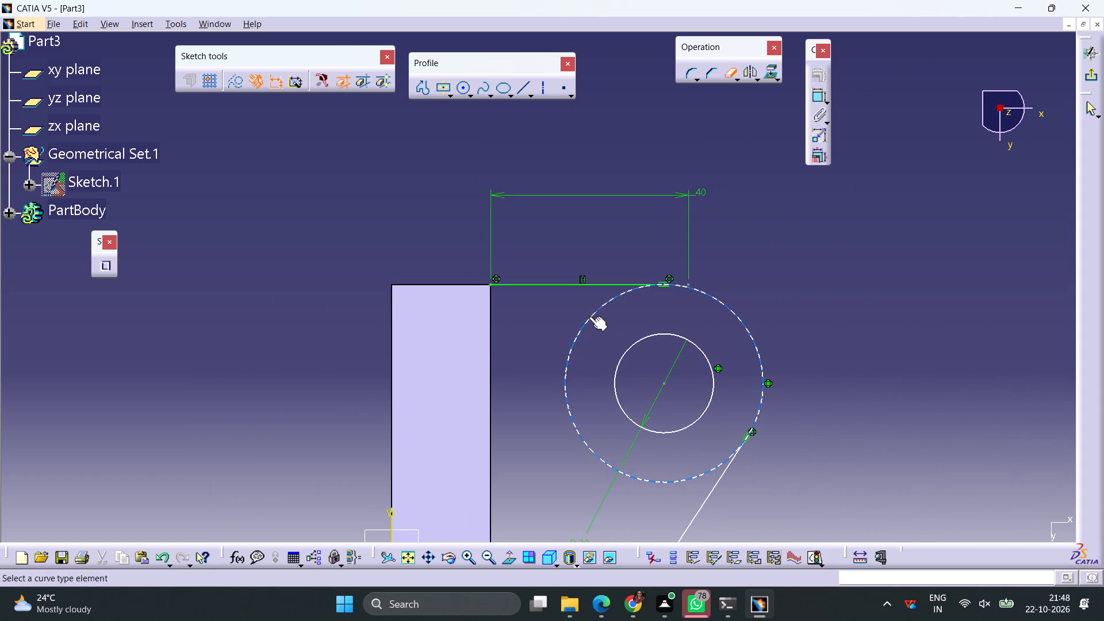
click(573, 342)
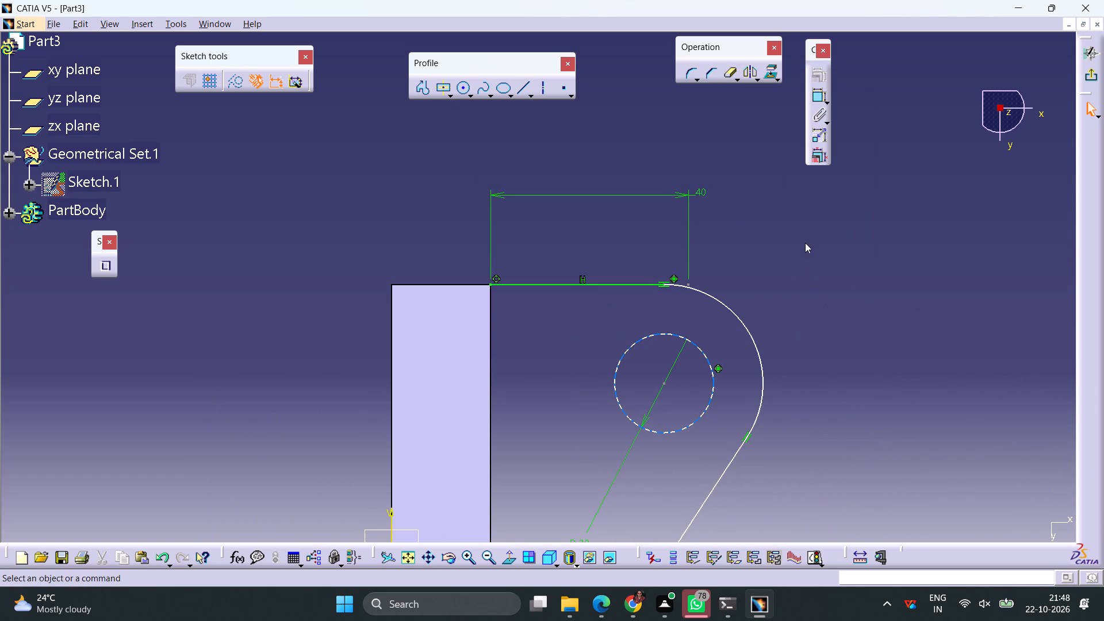
Delete the 40 mm distance dimension above the horizontal line.
ctrl+middle_drag(680, 286, 706, 208)
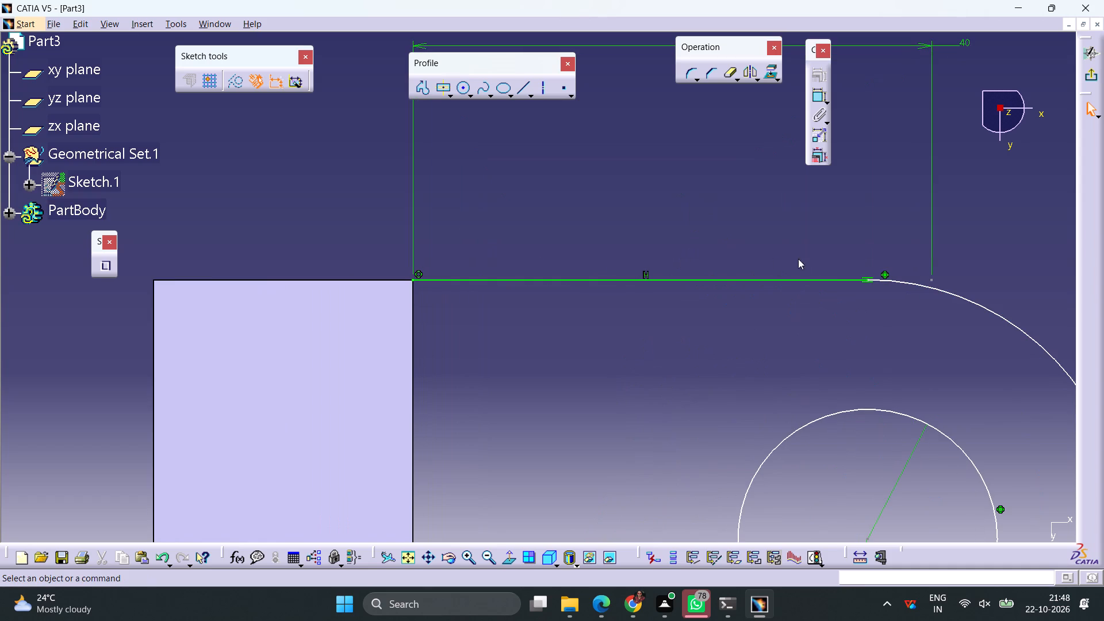
ctrl+middle_drag(841, 235, 809, 321)
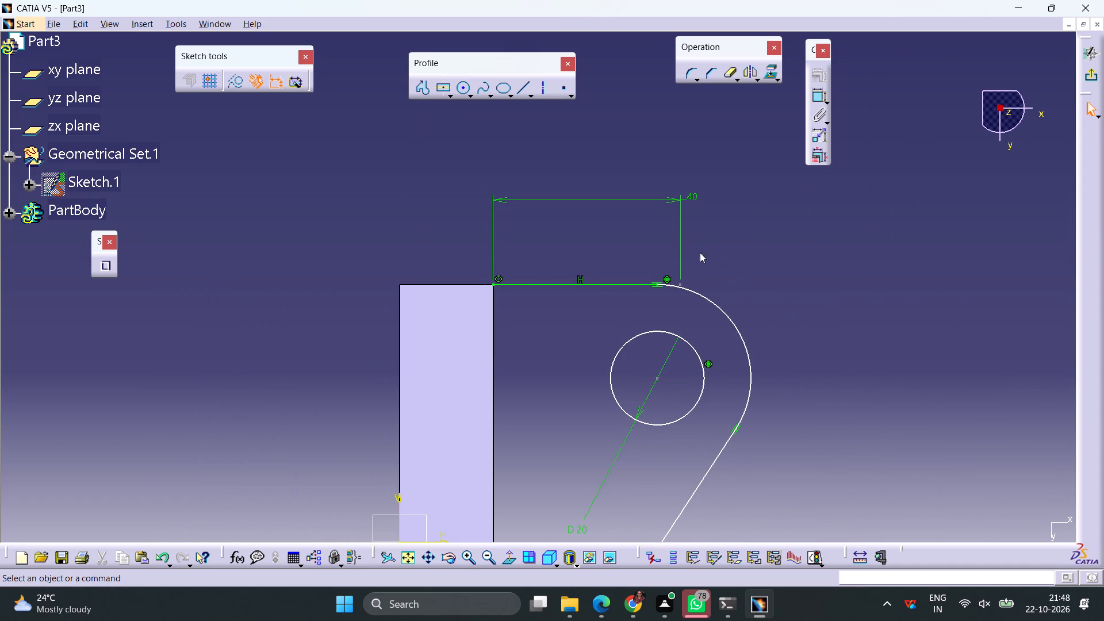
click(682, 200)
key(Delete)
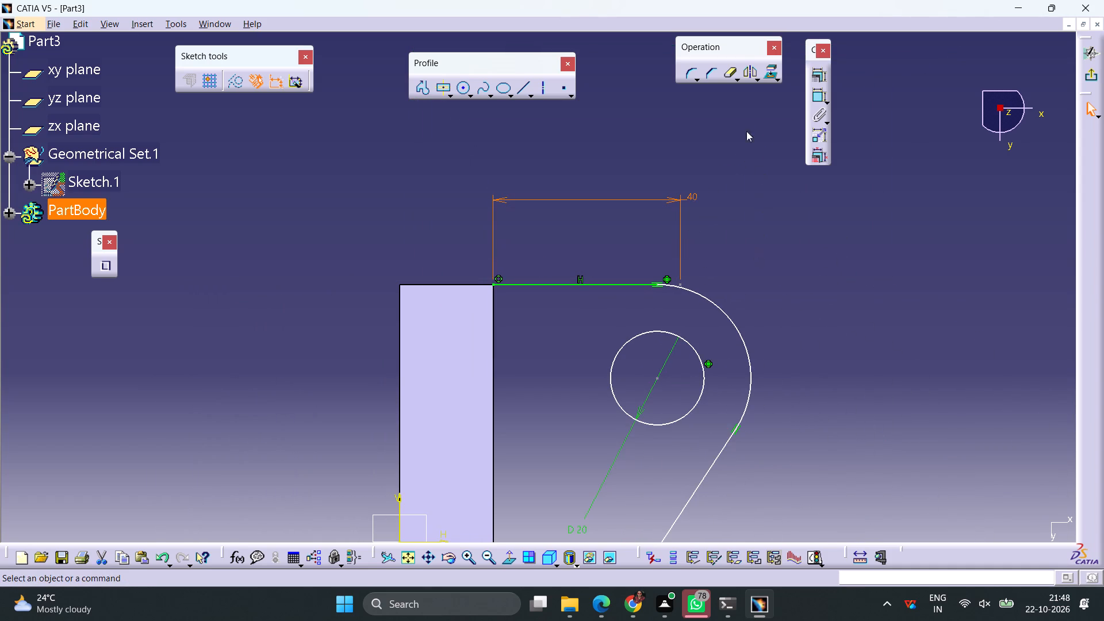
Dimension the perpendicular distance from the 20 mm circle's centre to the horizontal line.
click(810, 99)
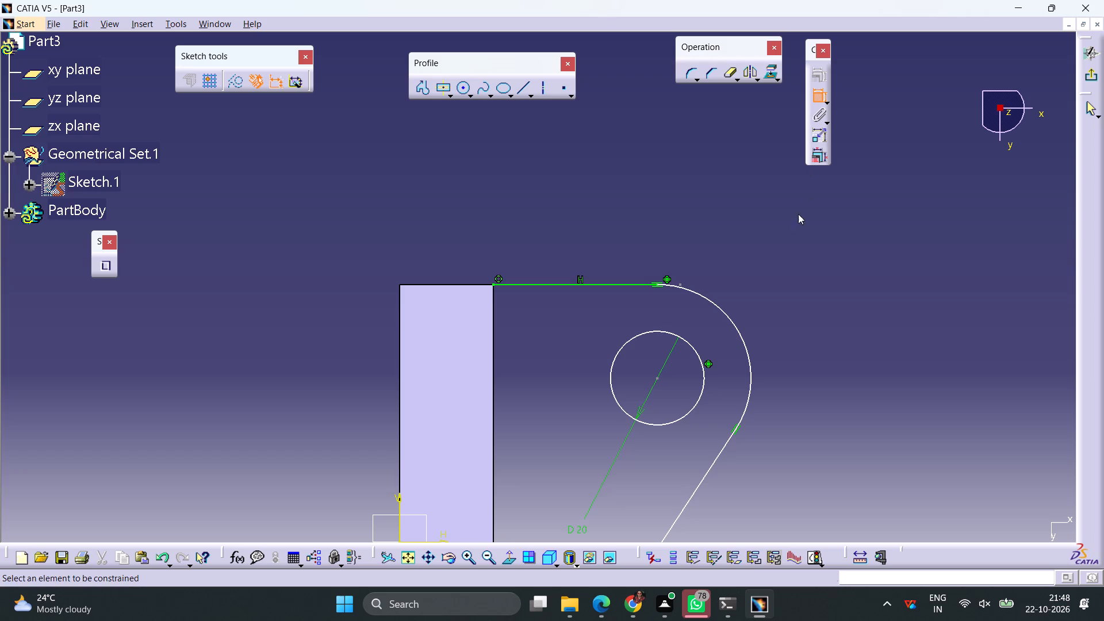
click(658, 379)
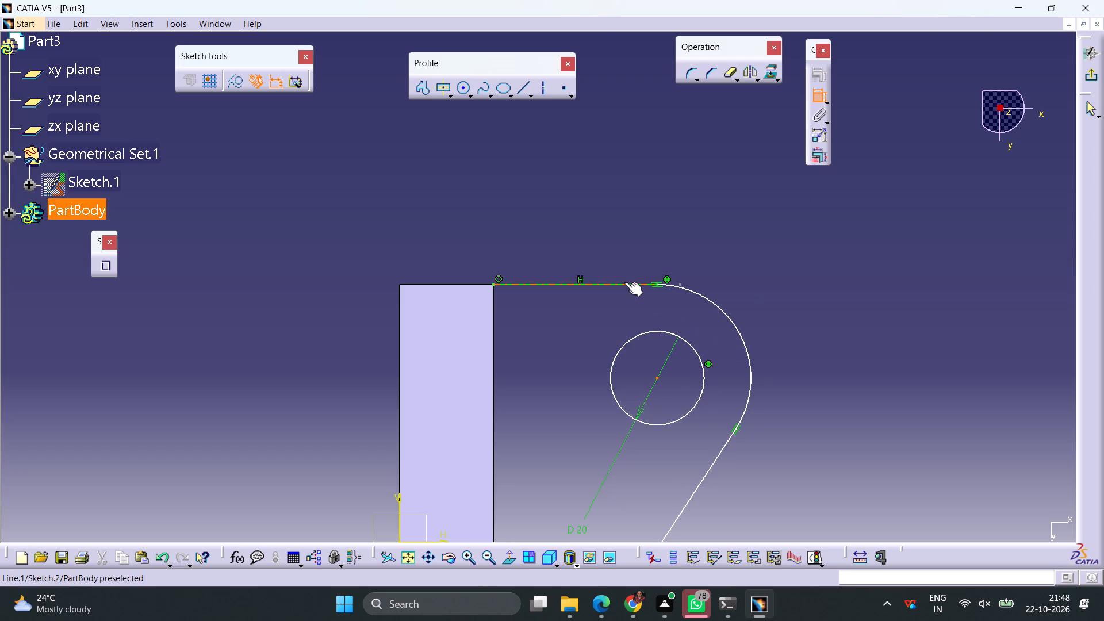
click(624, 282)
click(623, 243)
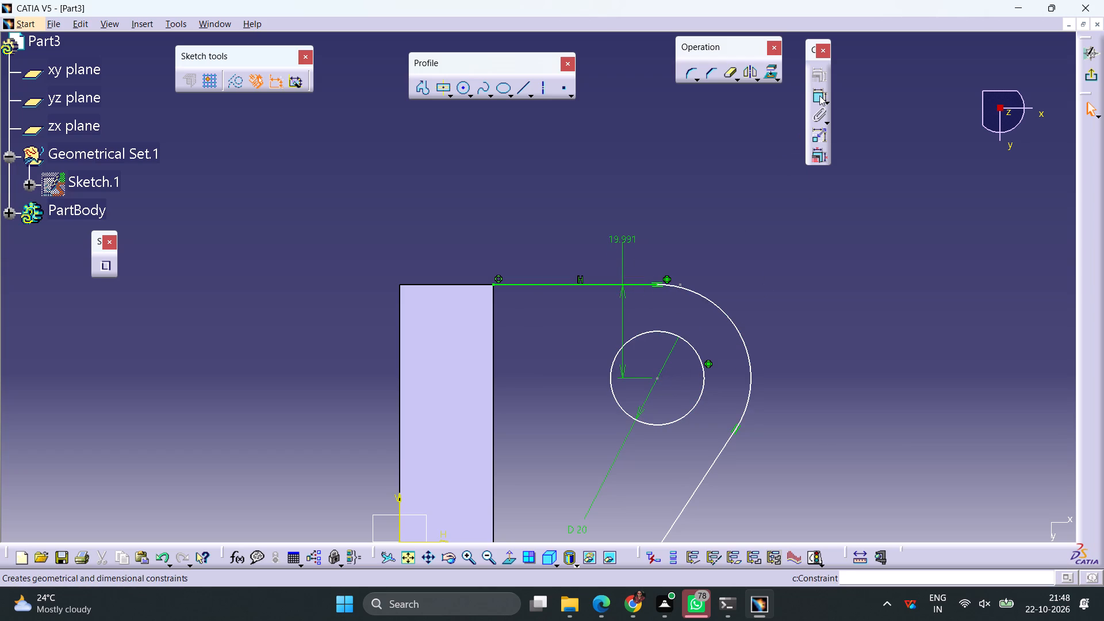
Dimension the horizontal distance from the 20 mm circle's centre to the base face's positive-H edge.
click(819, 95)
click(657, 376)
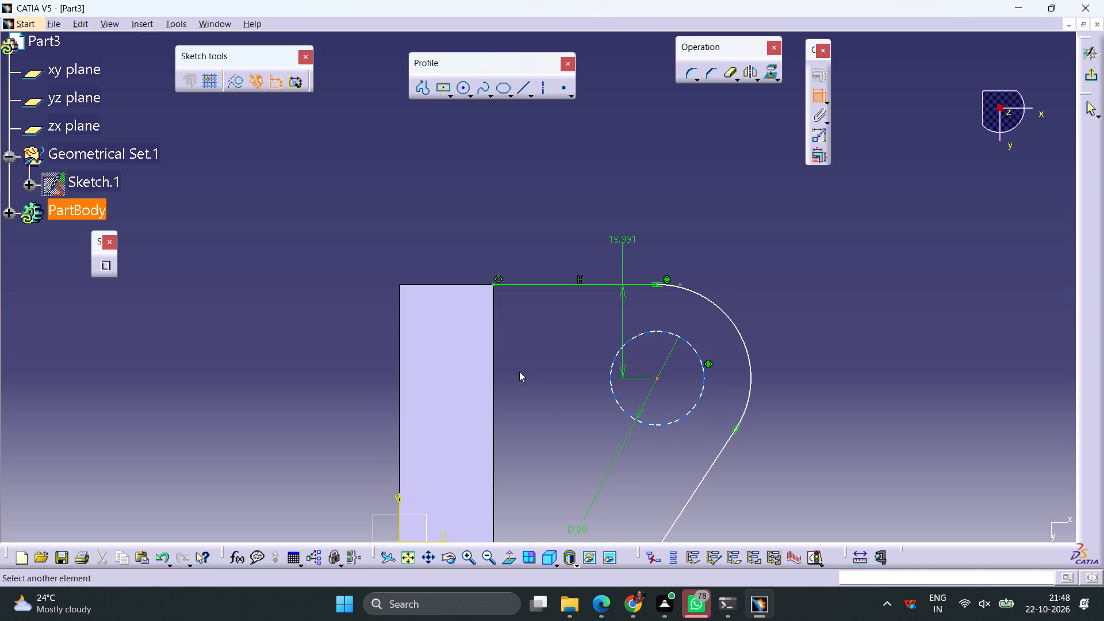
click(490, 363)
click(550, 195)
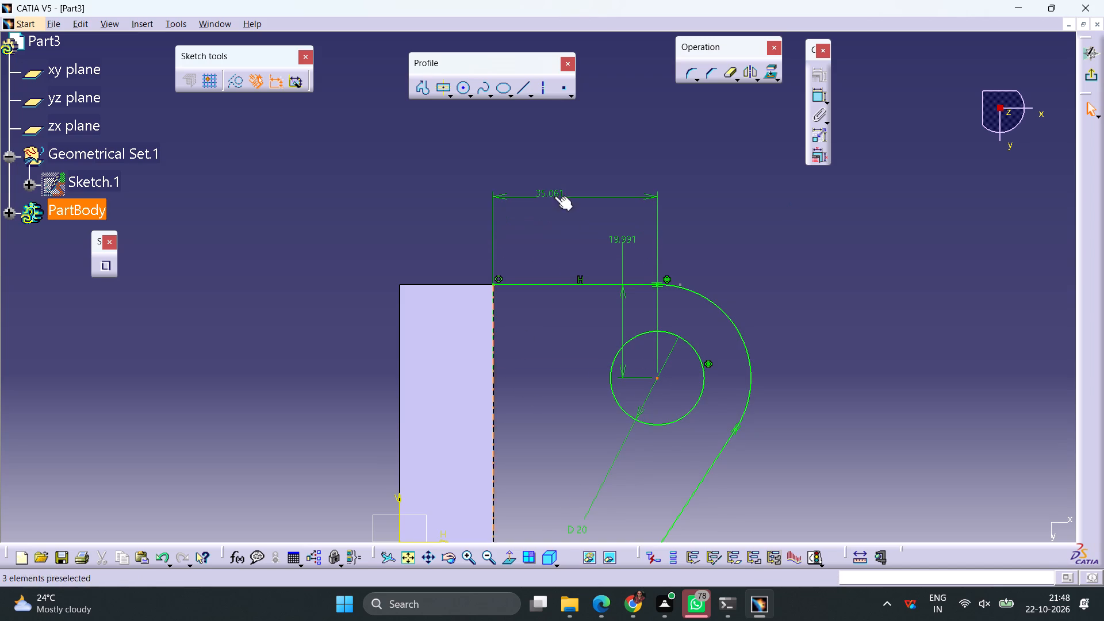
Close the arm profile with a 110 mm vertical line between the base face's two positive-H corners, and exit the sketch.
ctrl+middle_drag(776, 279, 768, 328)
middle_drag(651, 432, 693, 368)
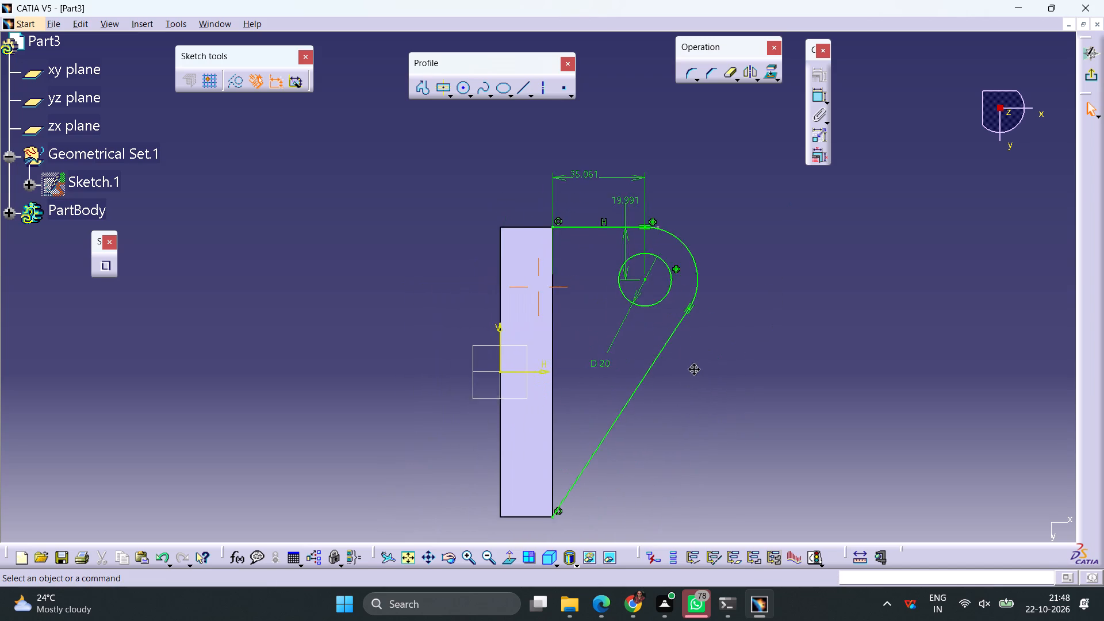
middle_drag(693, 368, 696, 359)
click(521, 90)
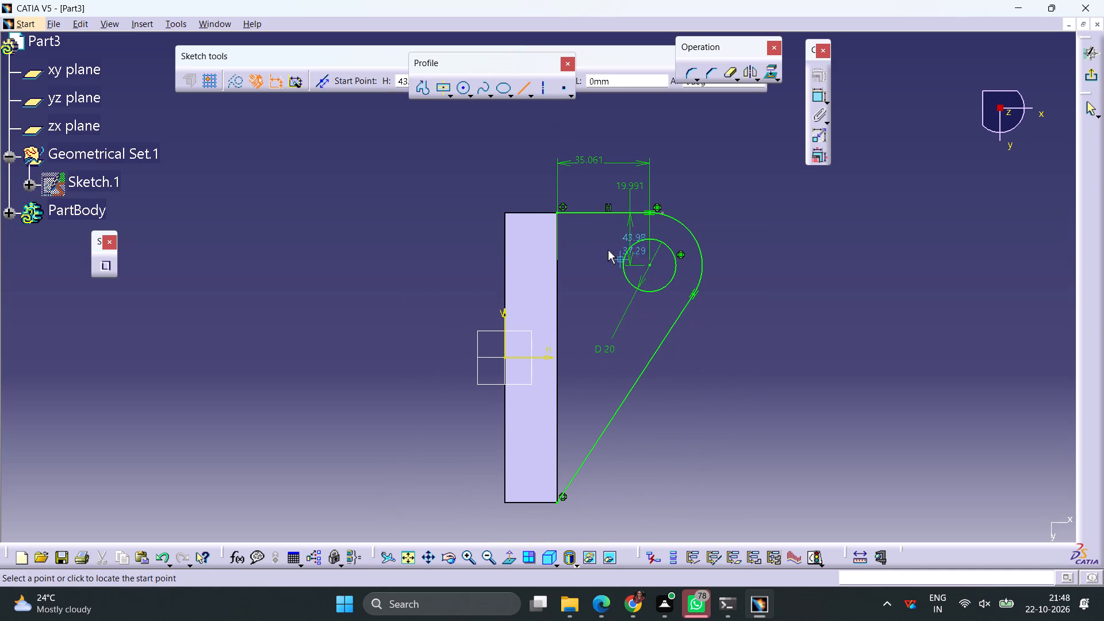
click(557, 212)
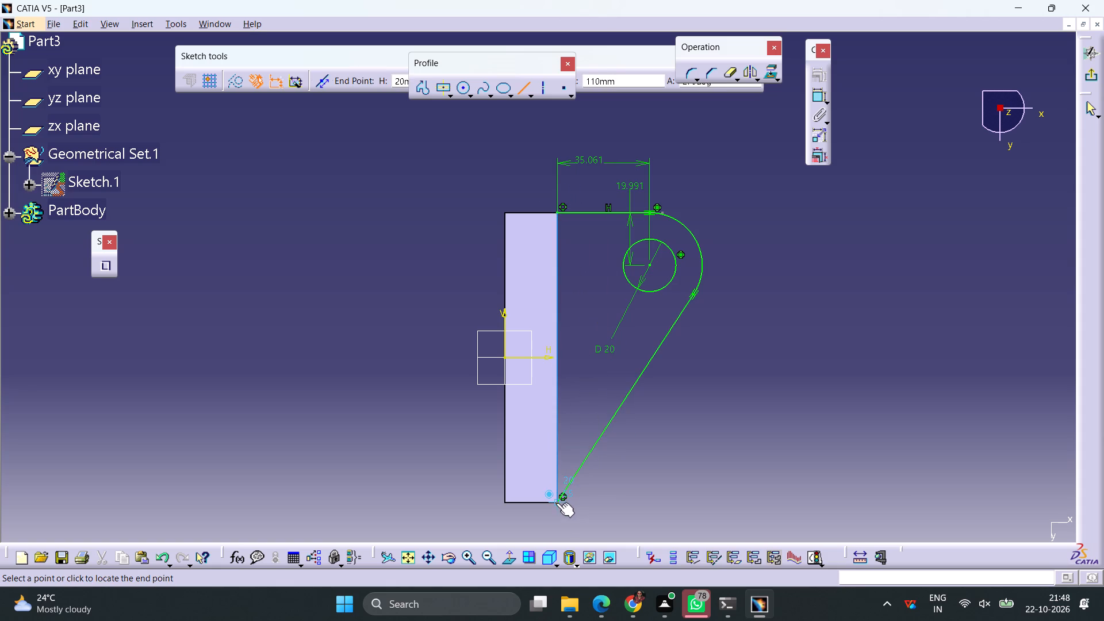
click(556, 503)
click(864, 351)
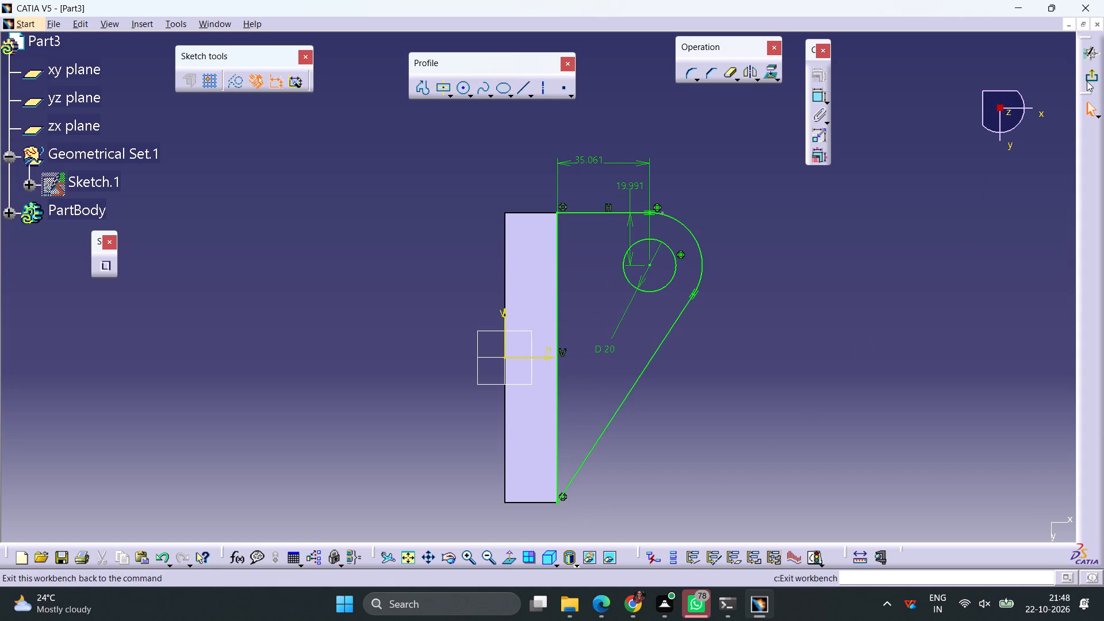
click(1088, 77)
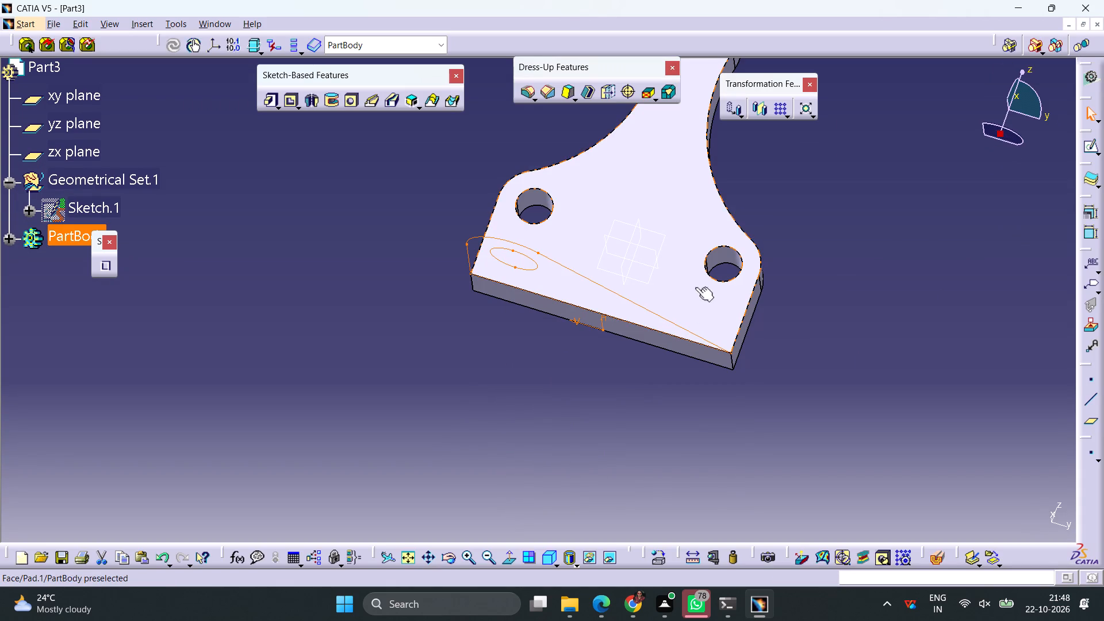
Pad the arm sketch by 20 mm with its direction reversed.
middle_drag(781, 244, 756, 318)
right_drag(781, 244, 756, 318)
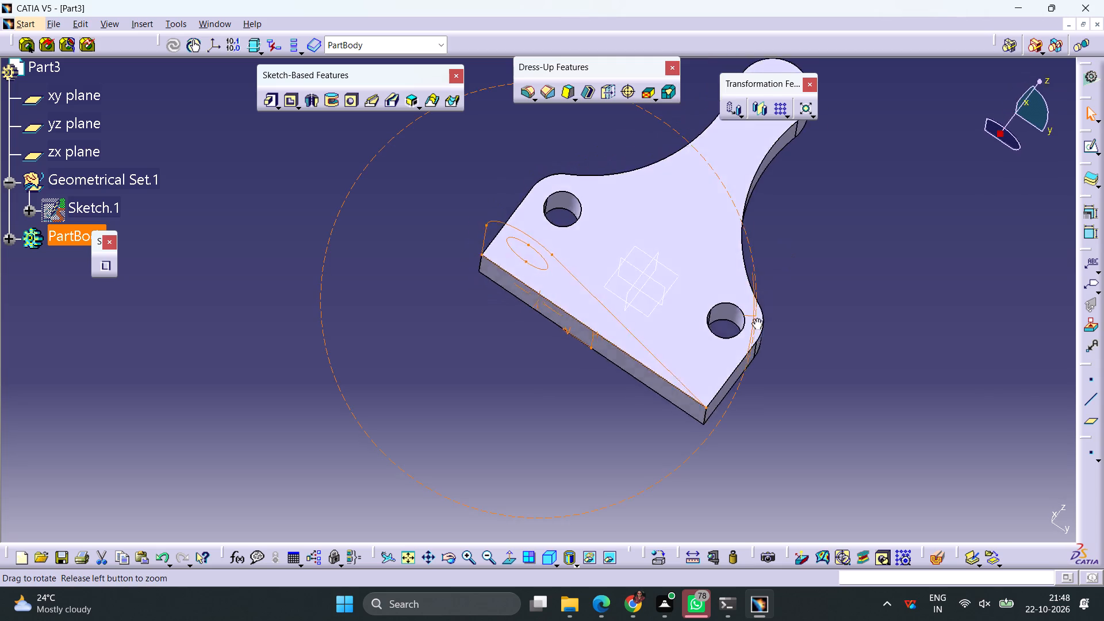
right_drag(756, 318, 132, 463)
middle_drag(756, 318, 137, 450)
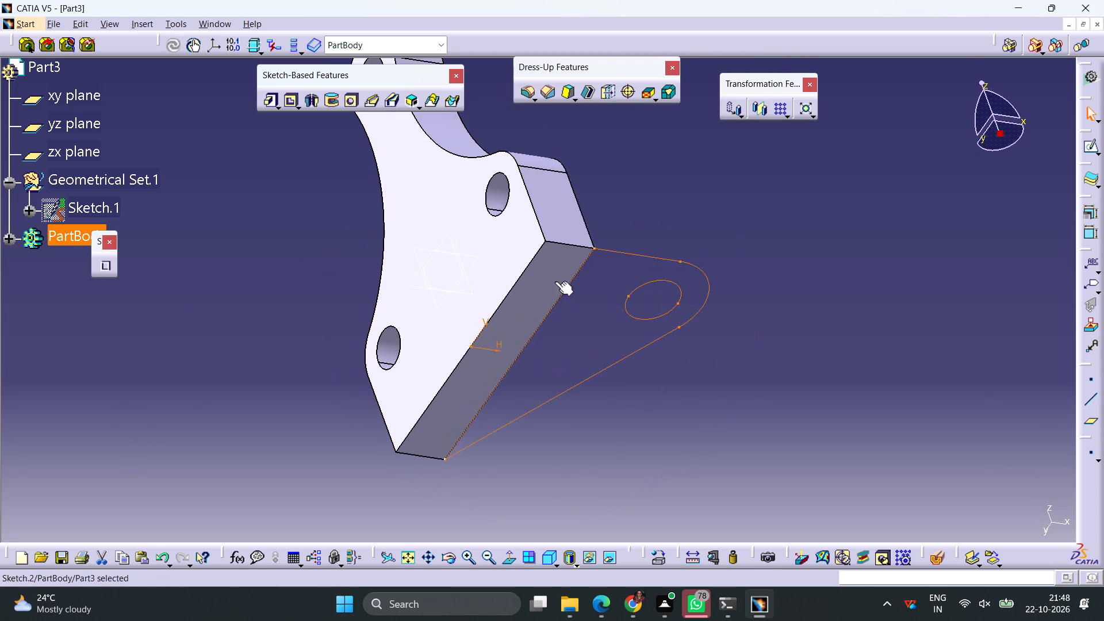
ctrl+middle_drag(688, 197, 700, 246)
middle_drag(649, 216, 489, 434)
right_drag(649, 216, 489, 434)
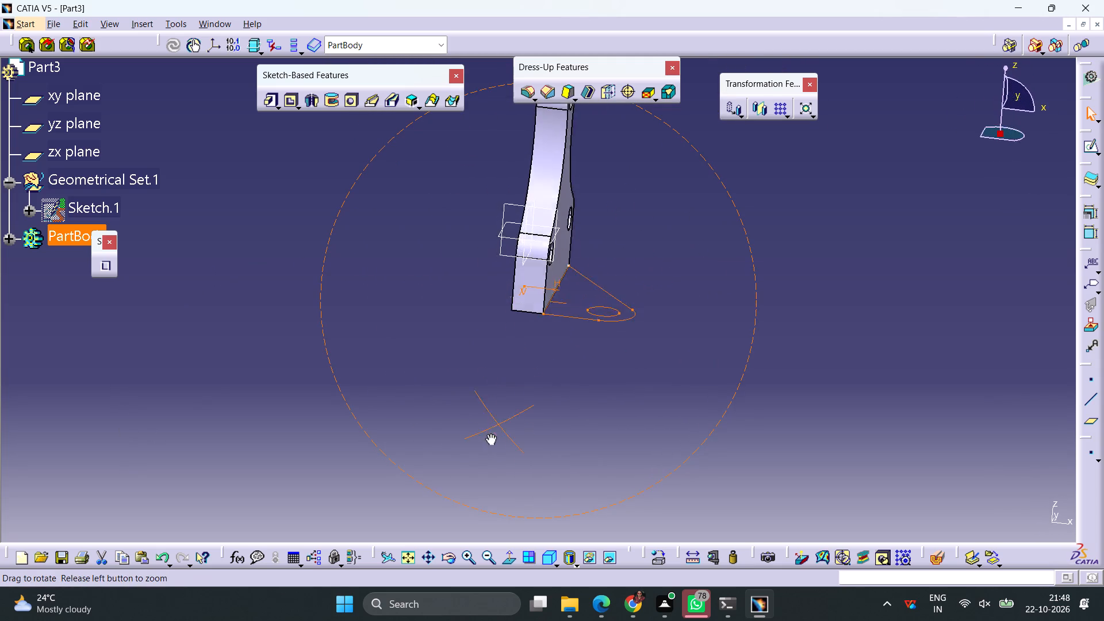
right_drag(489, 434, 429, 433)
middle_drag(489, 434, 429, 433)
click(266, 103)
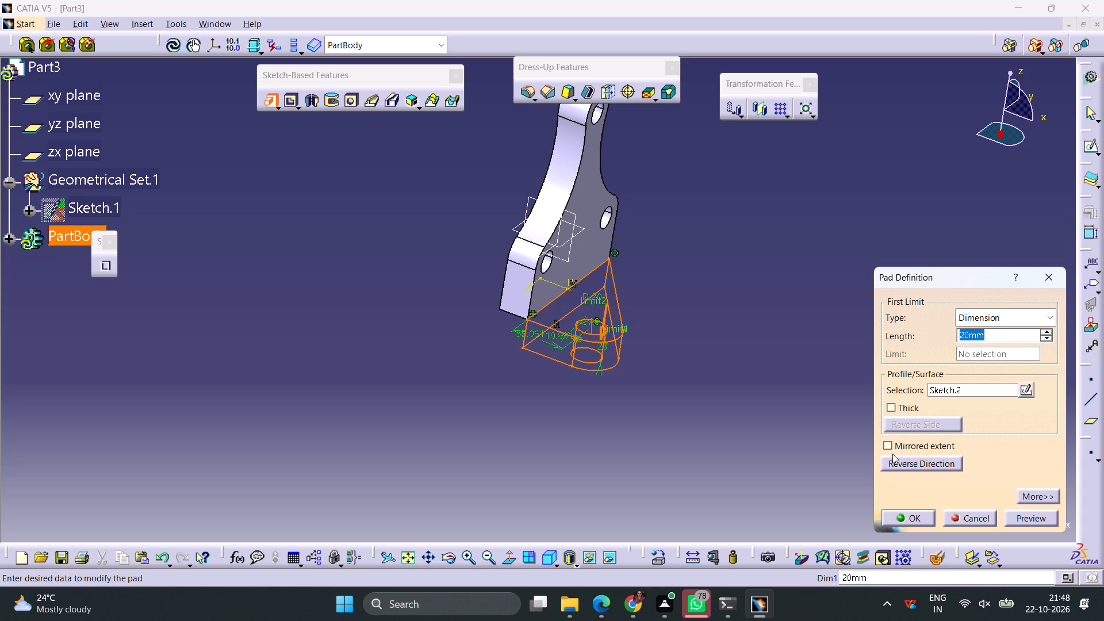
click(895, 462)
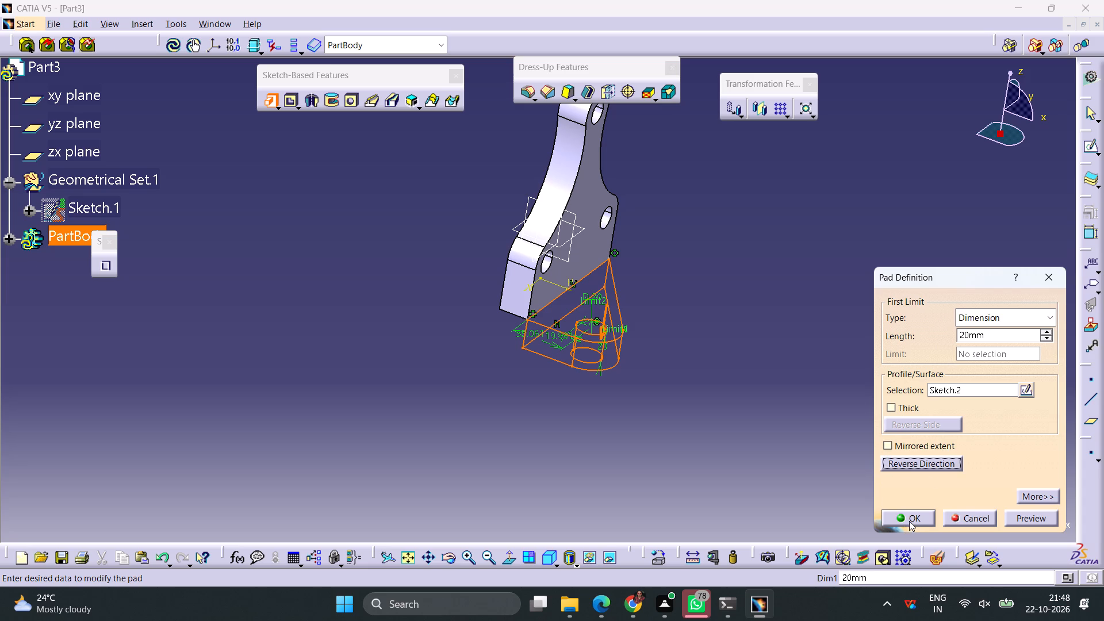
click(909, 521)
click(756, 366)
Save the part as a CATPart named 4 in the internship folder.
ctrl+middle_drag(750, 321, 755, 351)
middle_drag(734, 350, 596, 400)
right_drag(734, 350, 596, 400)
middle_drag(596, 400, 596, 400)
click(52, 28)
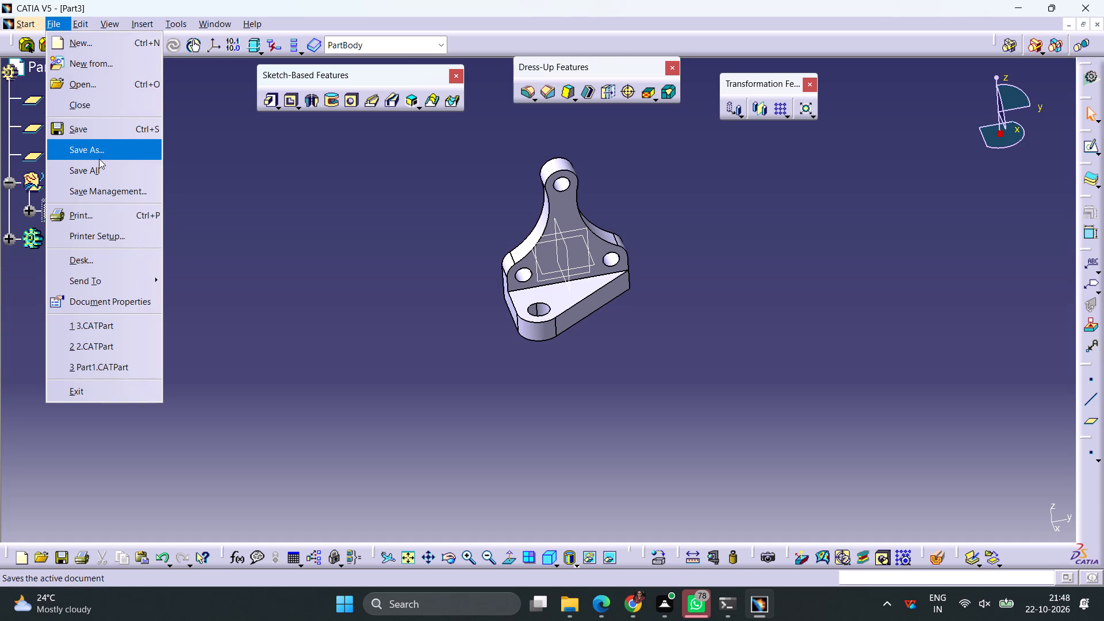
click(99, 159)
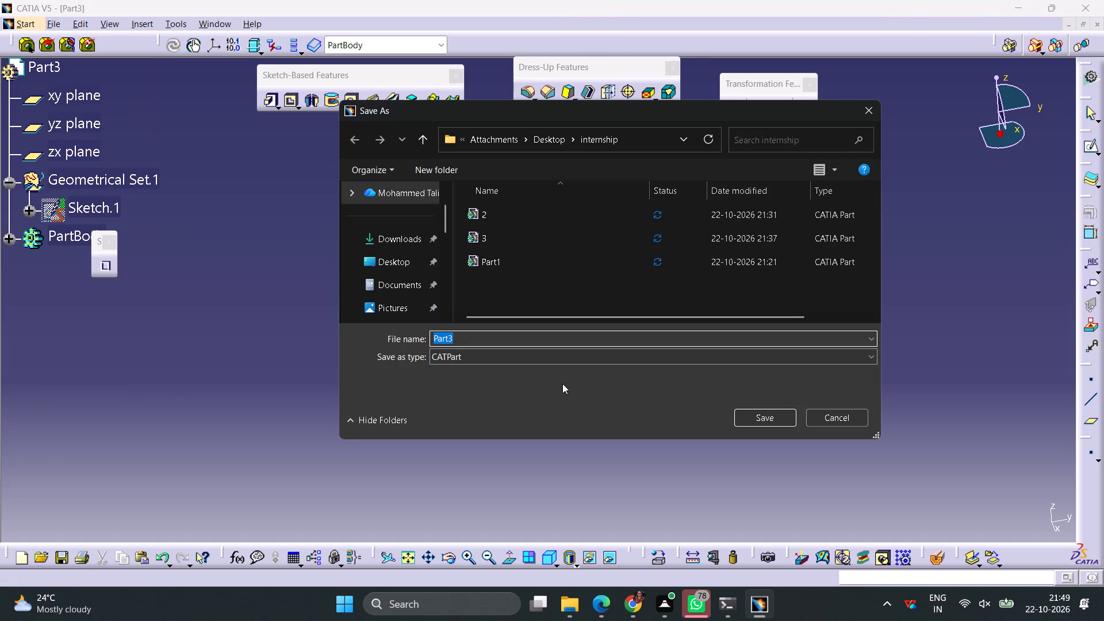
key(4)
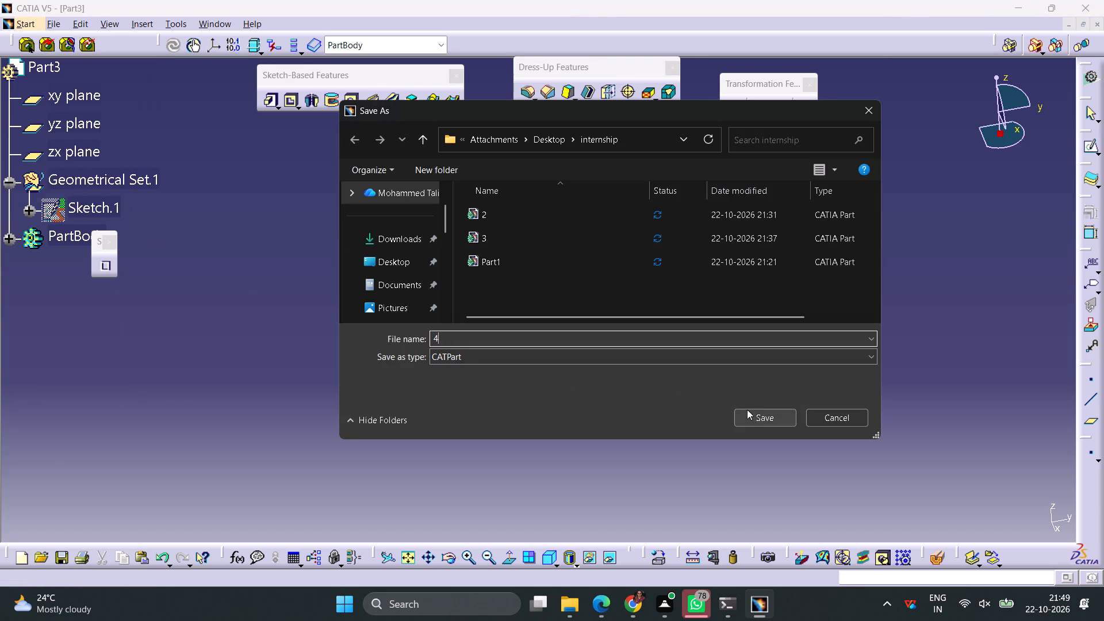
click(754, 413)
Save a copy of the part in igs format as 4 in the internship folder.
click(51, 25)
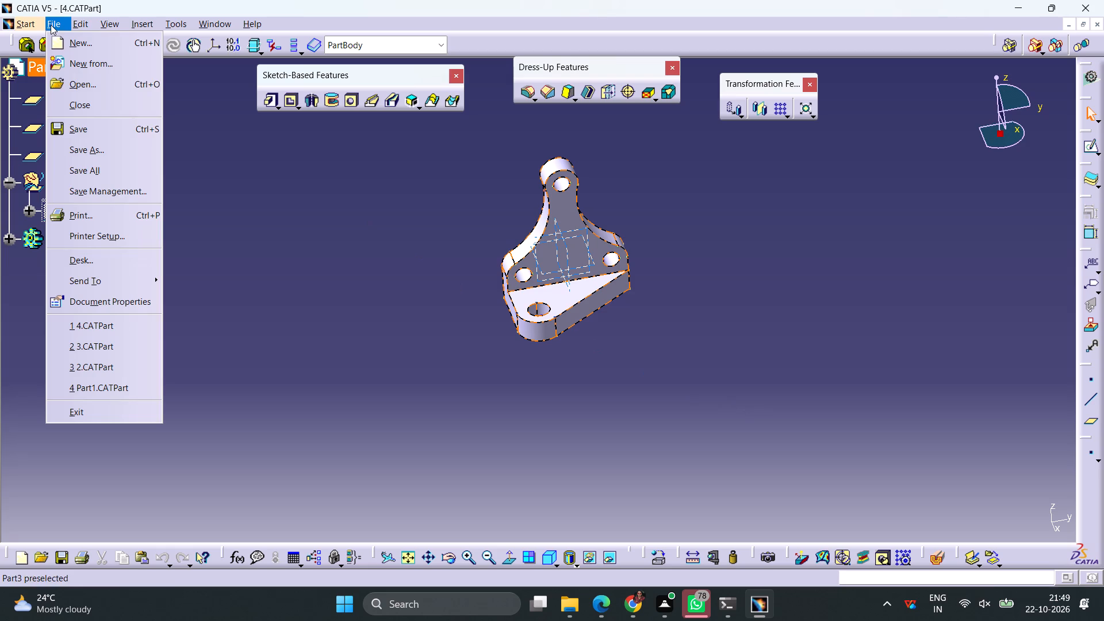
click(102, 144)
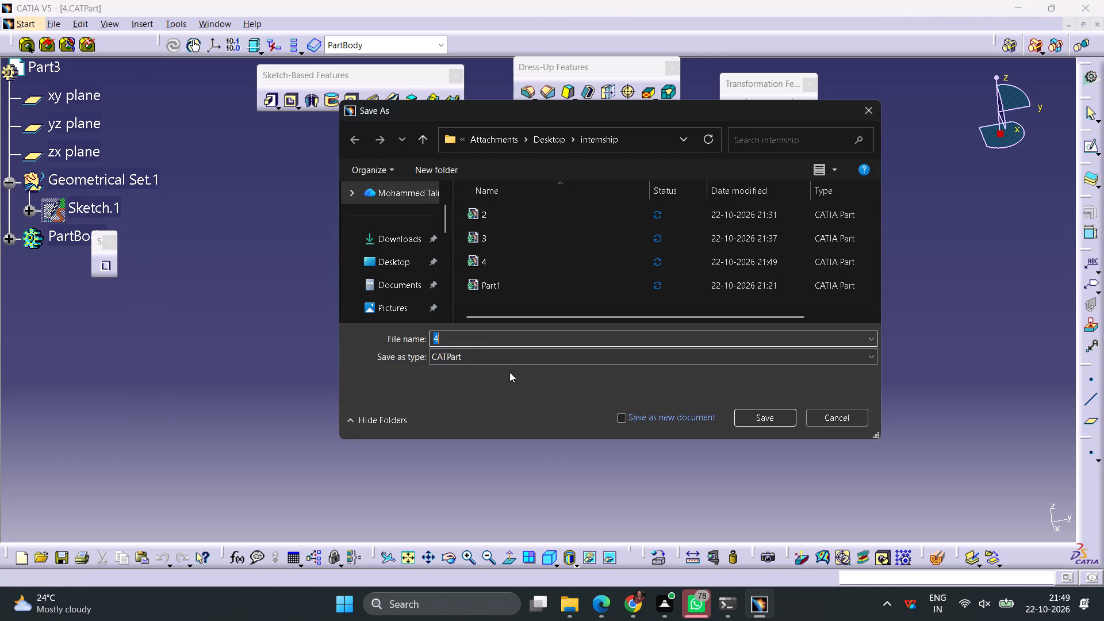
click(499, 359)
click(445, 394)
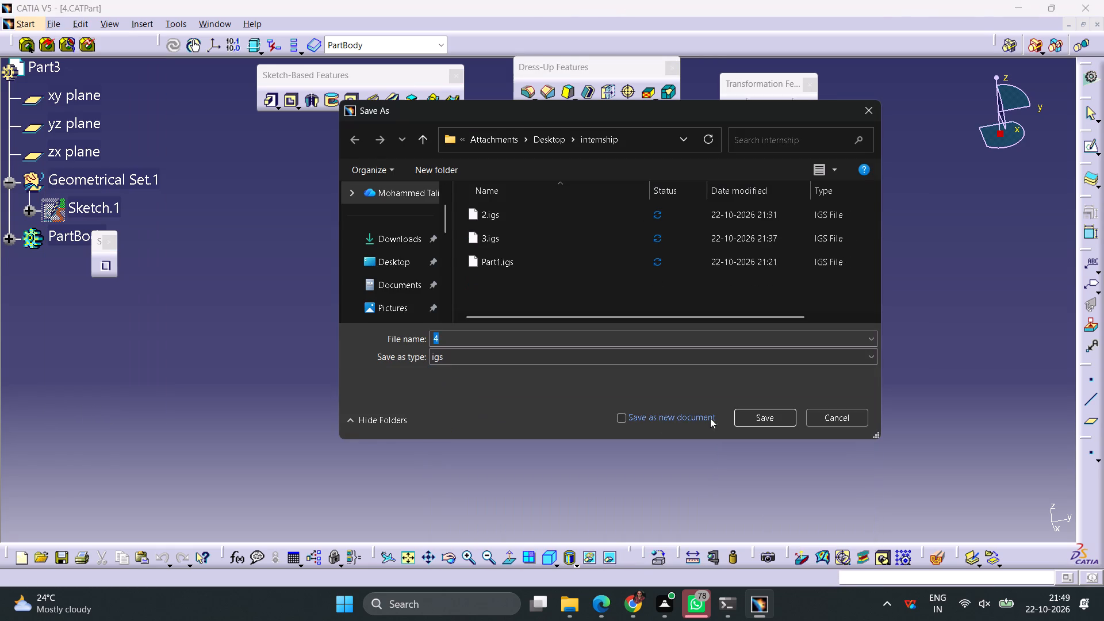
click(746, 423)
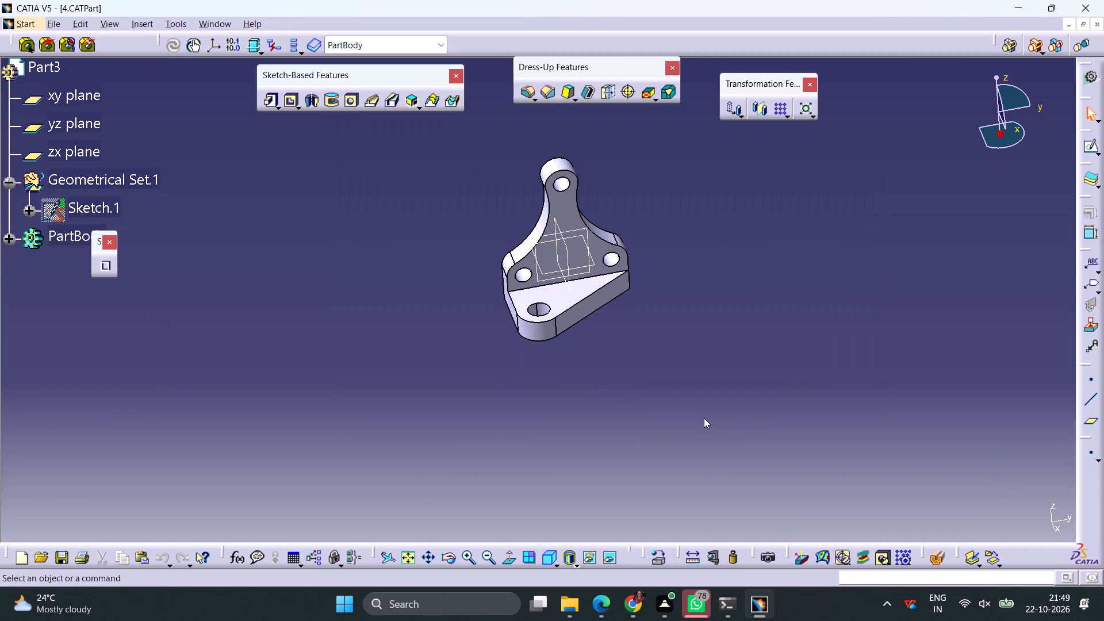
Create a new drawing with the ISO standard and an A0 ISO landscape sheet.
key(ctrl+n)
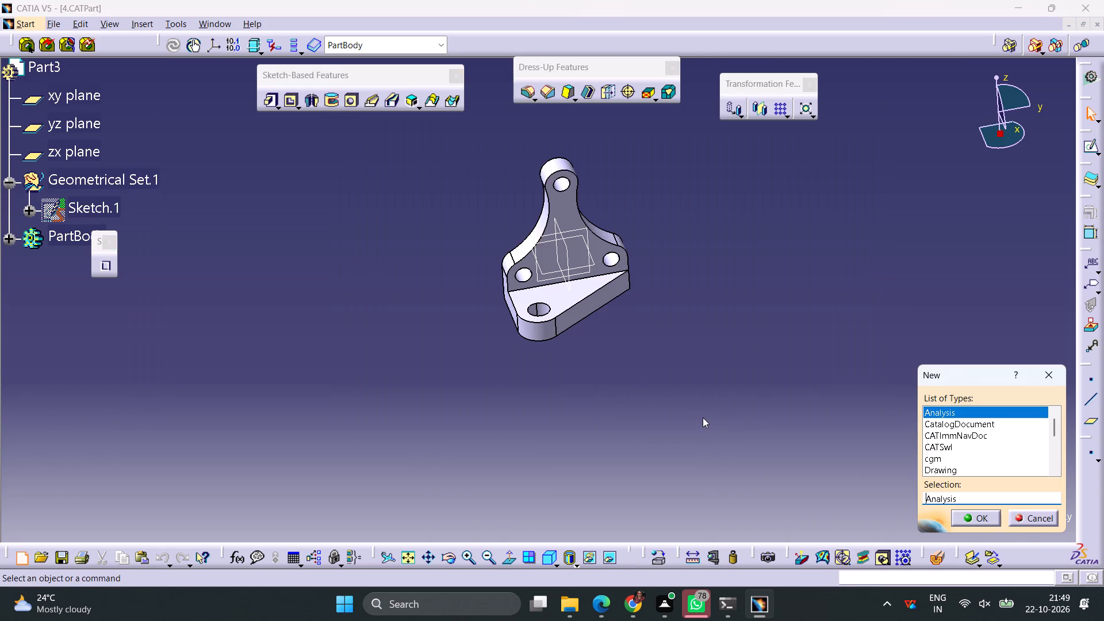
key(d)
key(Return)
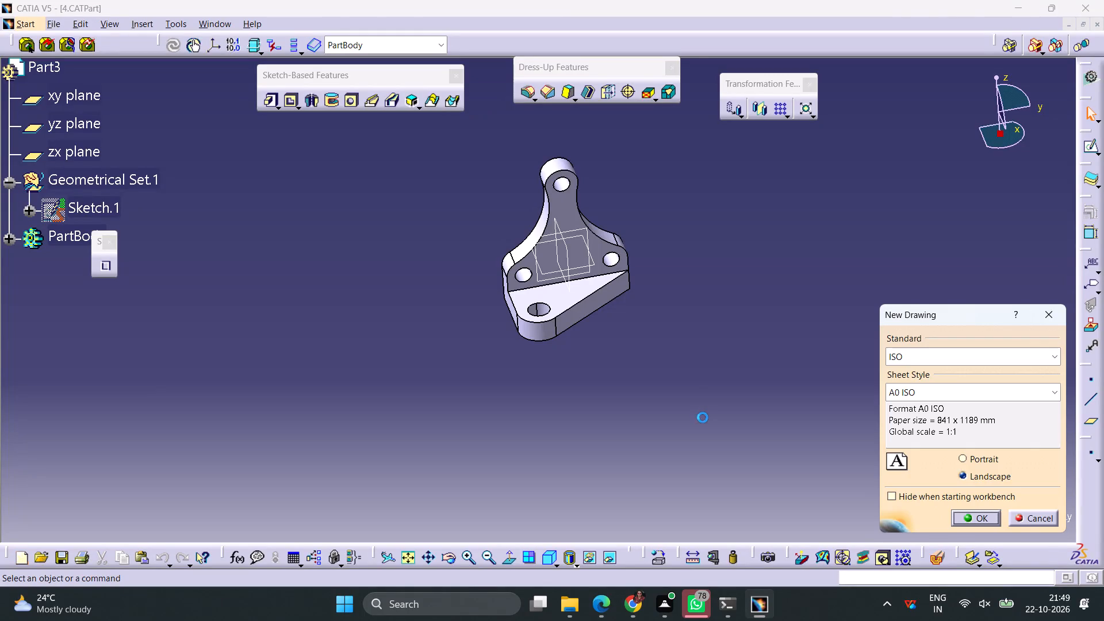
click(987, 521)
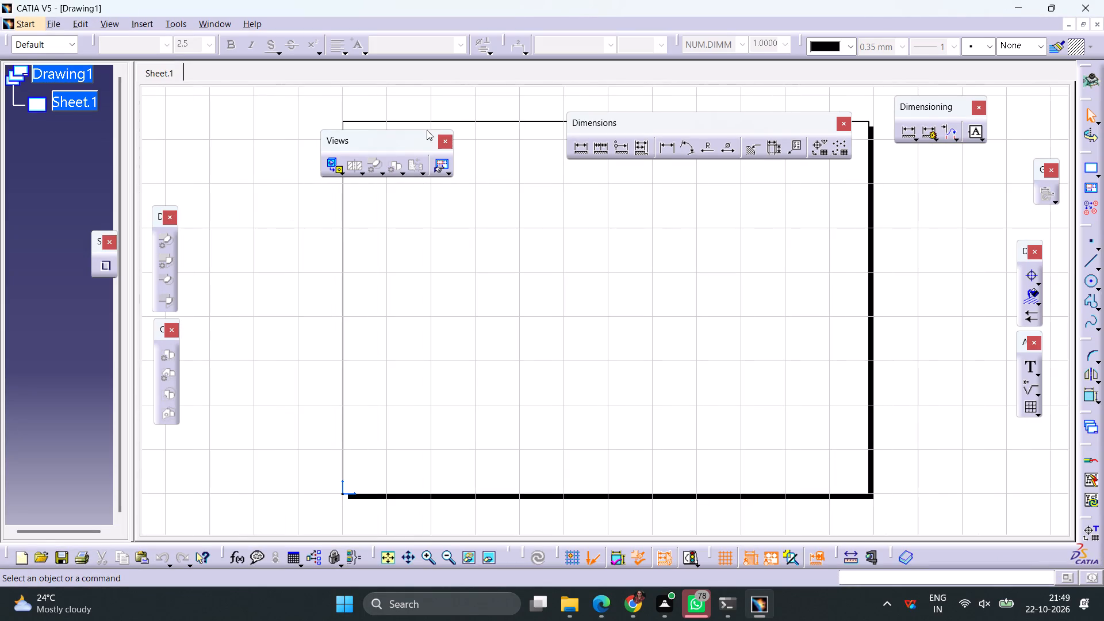
Set up a front view of the 4.CATPart bracket on the drawing sheet, looking straight at the three-hole plate.
click(332, 164)
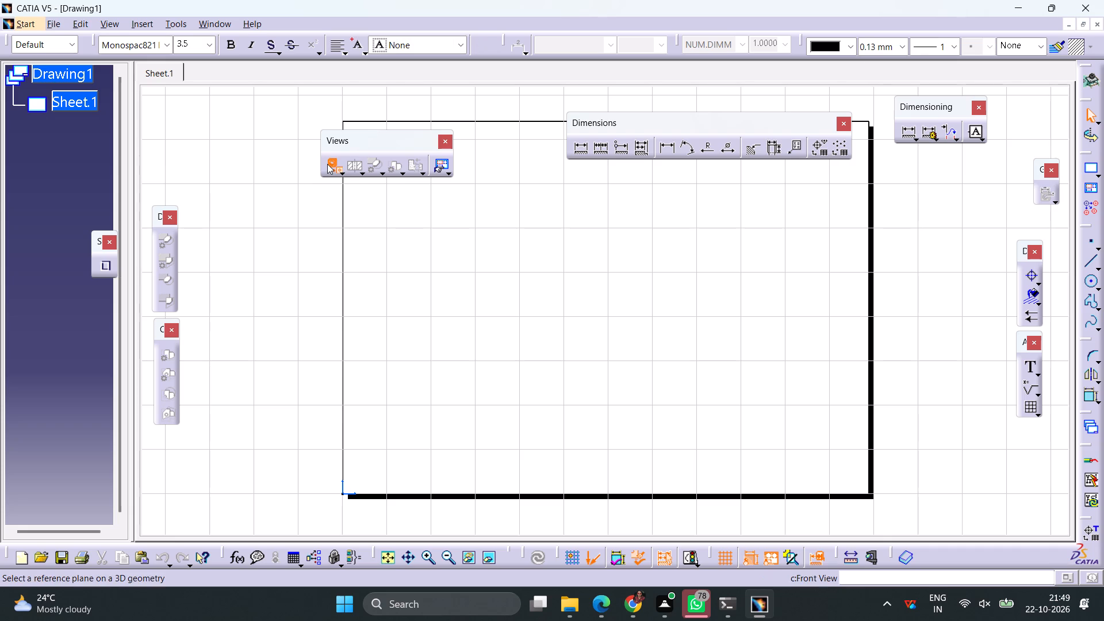
click(218, 24)
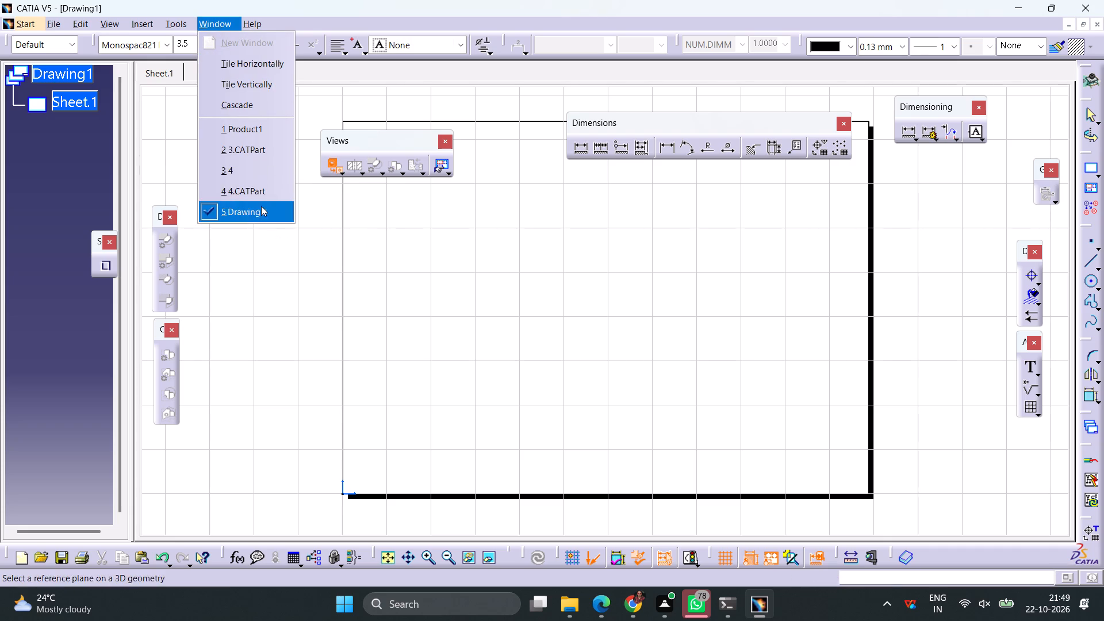
click(250, 187)
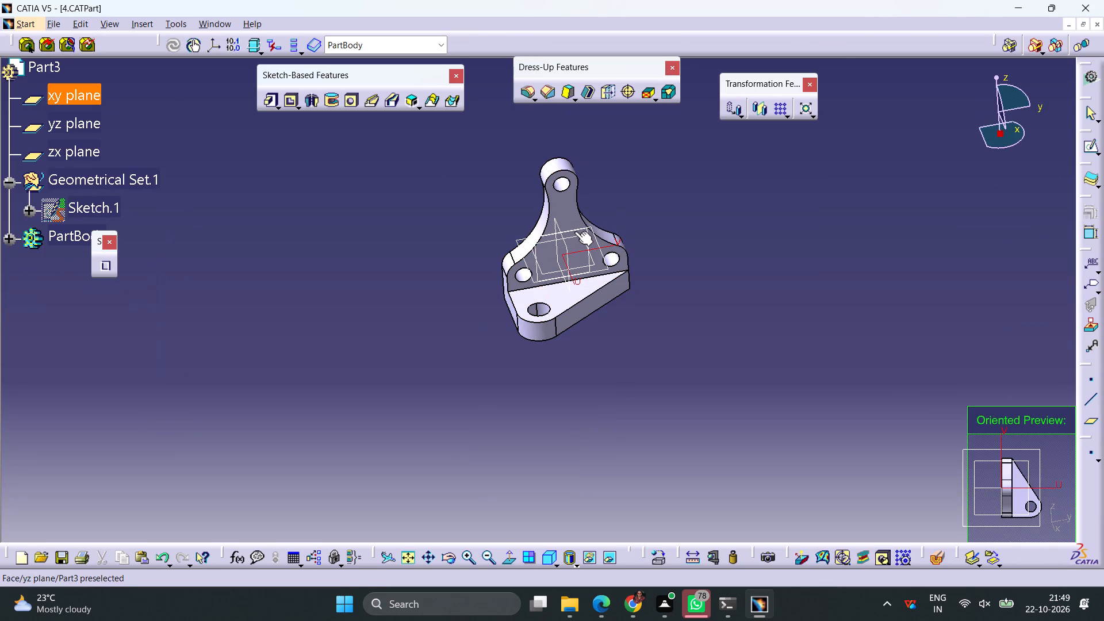
click(574, 231)
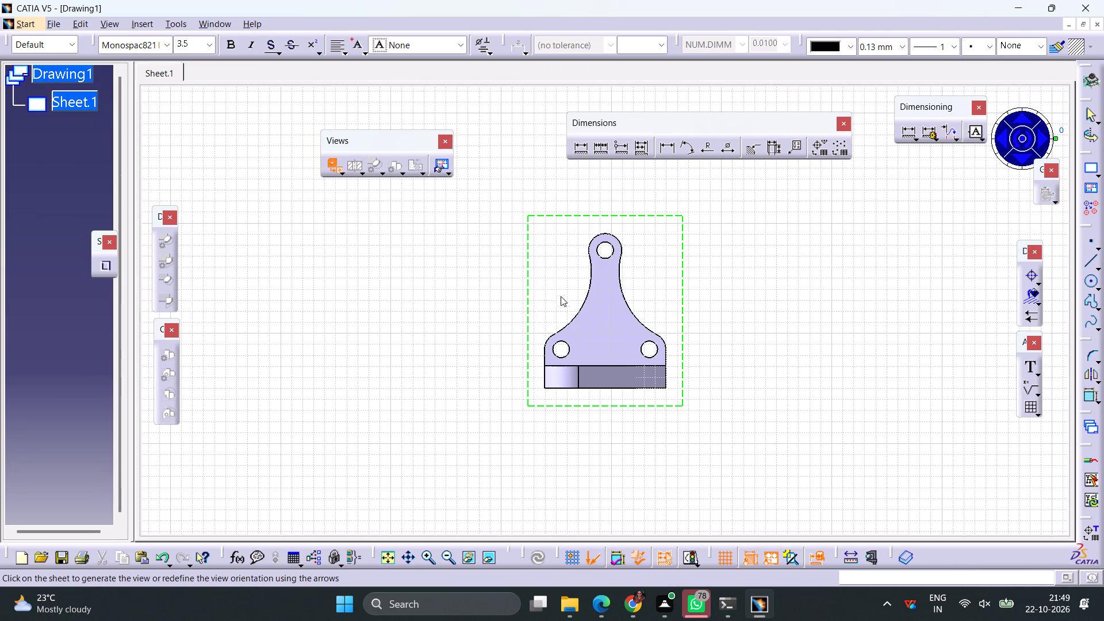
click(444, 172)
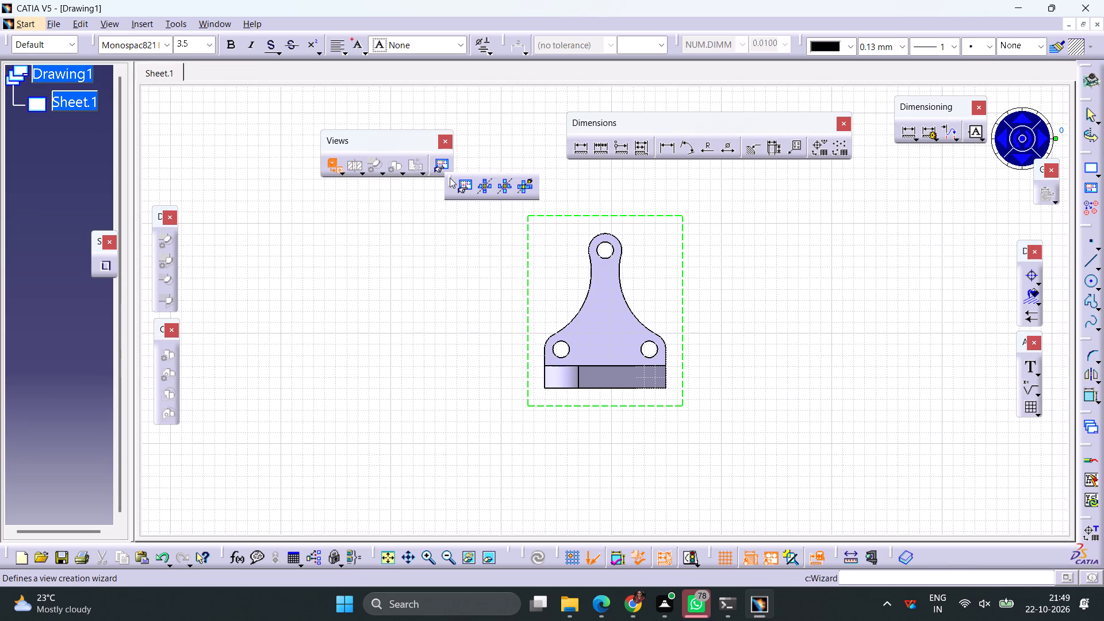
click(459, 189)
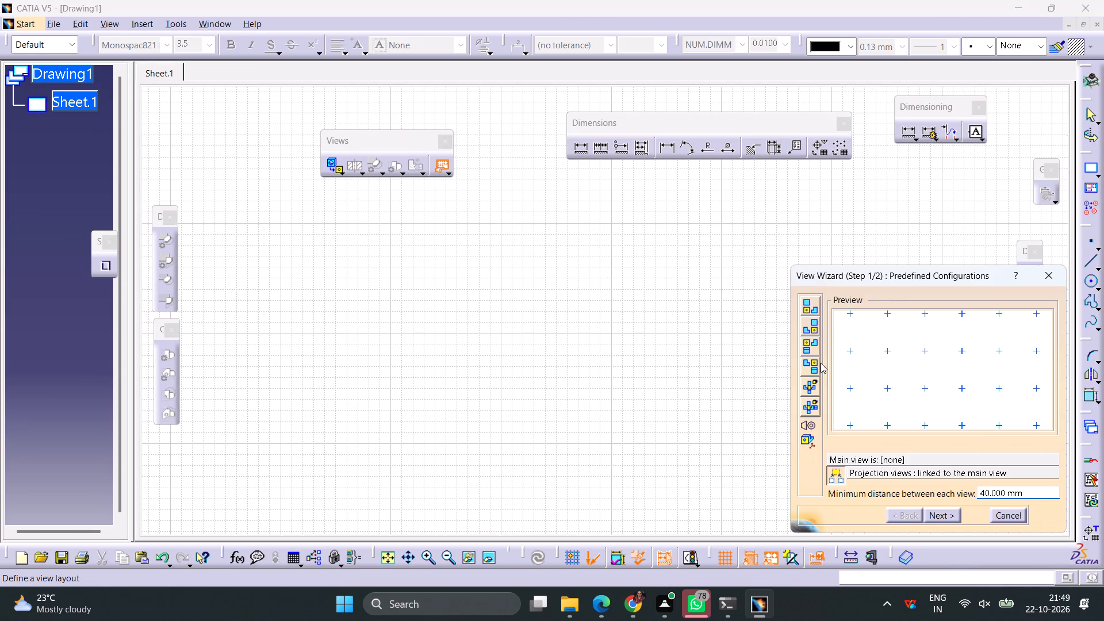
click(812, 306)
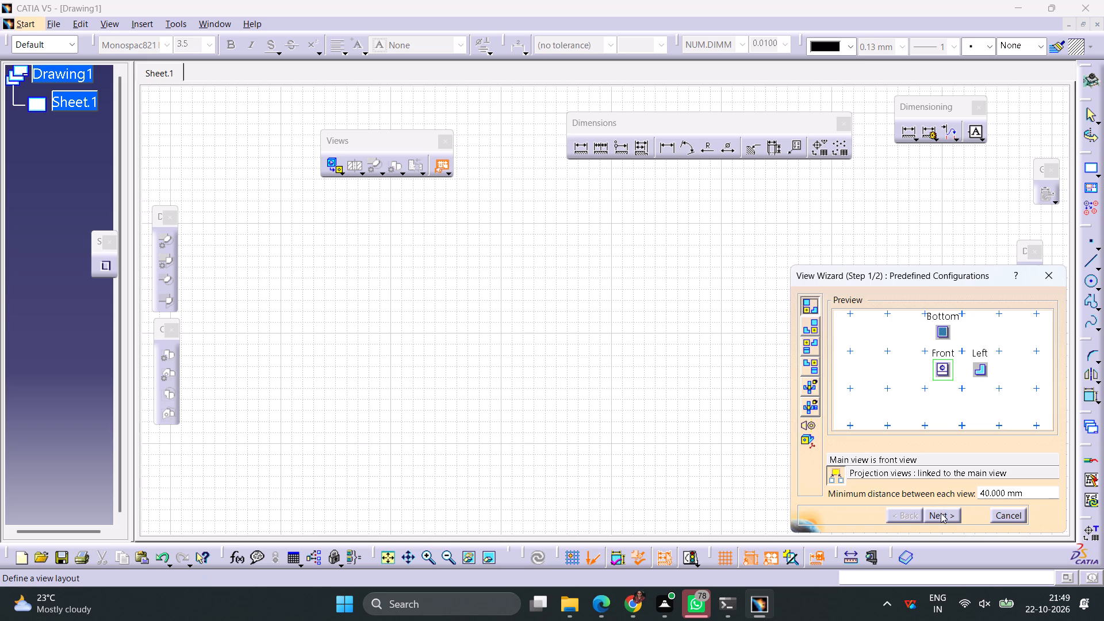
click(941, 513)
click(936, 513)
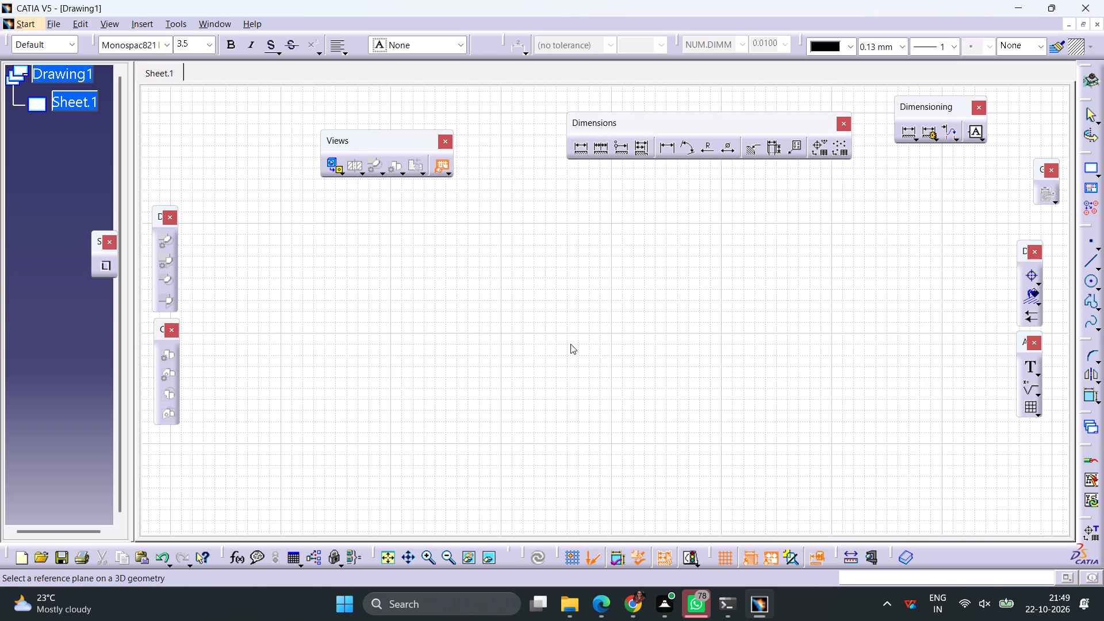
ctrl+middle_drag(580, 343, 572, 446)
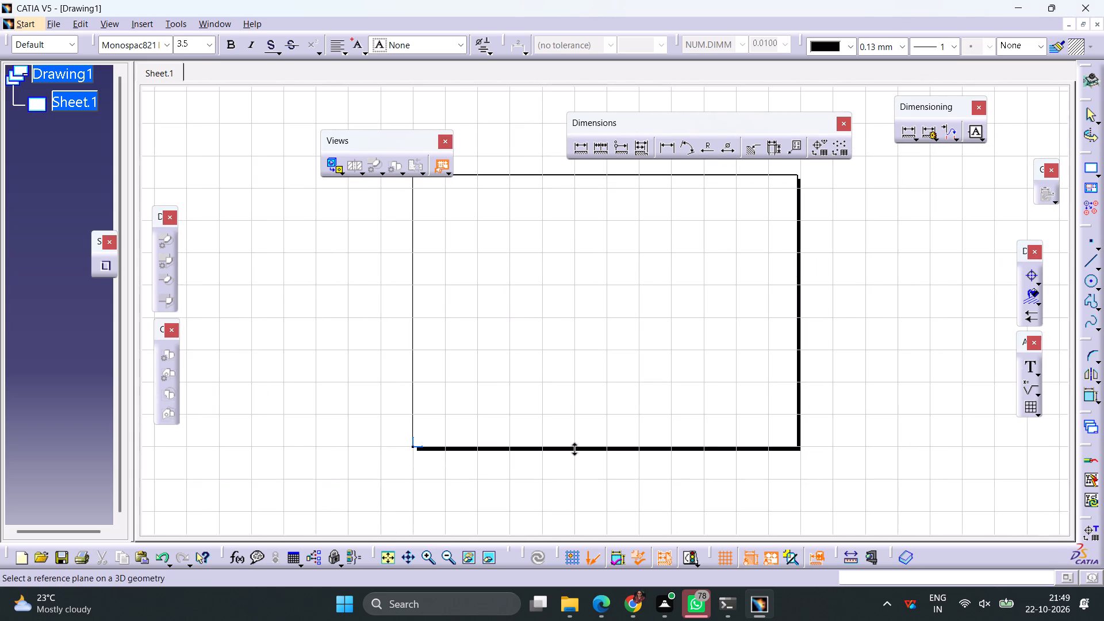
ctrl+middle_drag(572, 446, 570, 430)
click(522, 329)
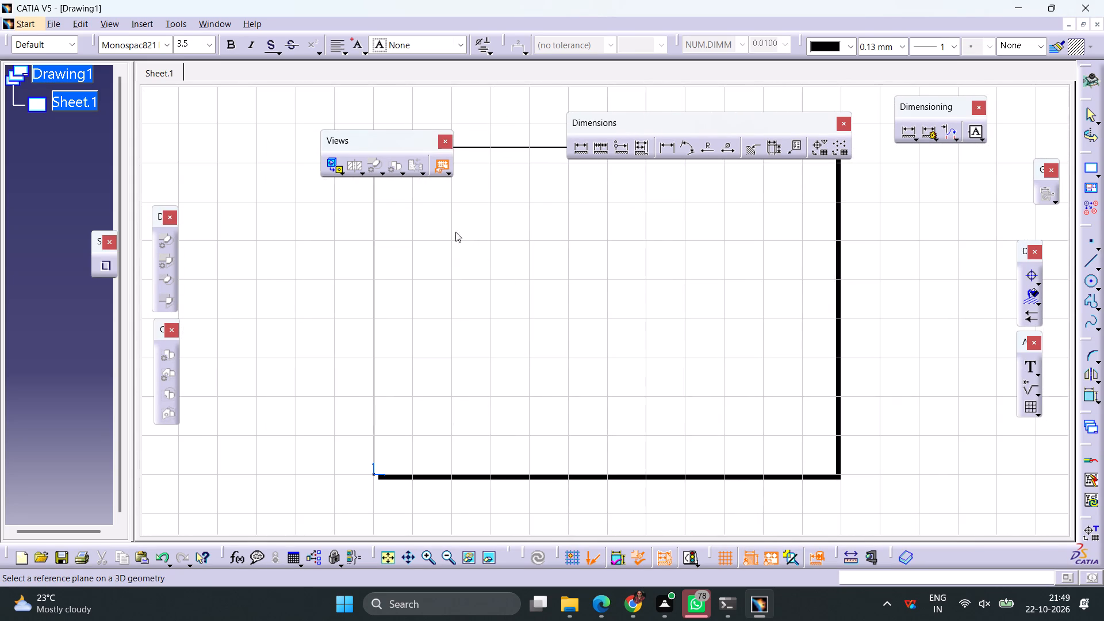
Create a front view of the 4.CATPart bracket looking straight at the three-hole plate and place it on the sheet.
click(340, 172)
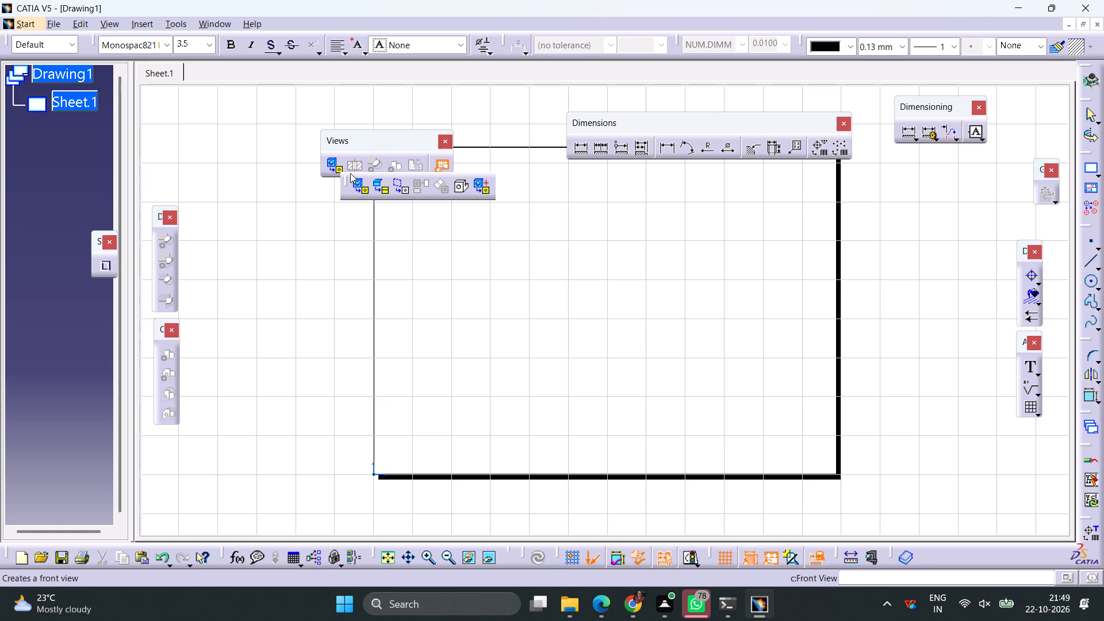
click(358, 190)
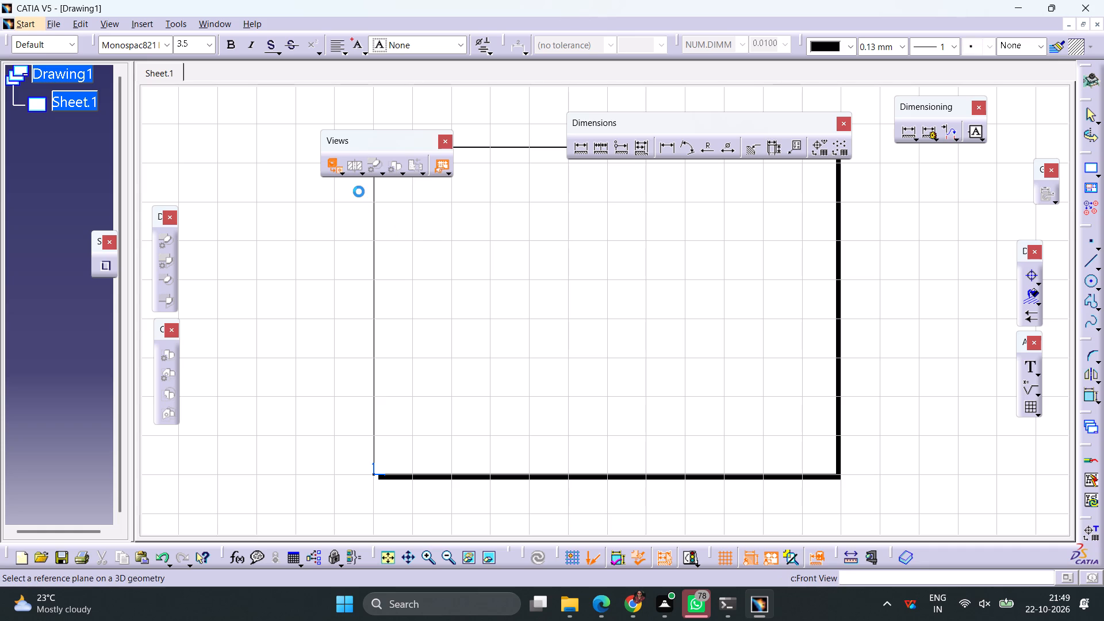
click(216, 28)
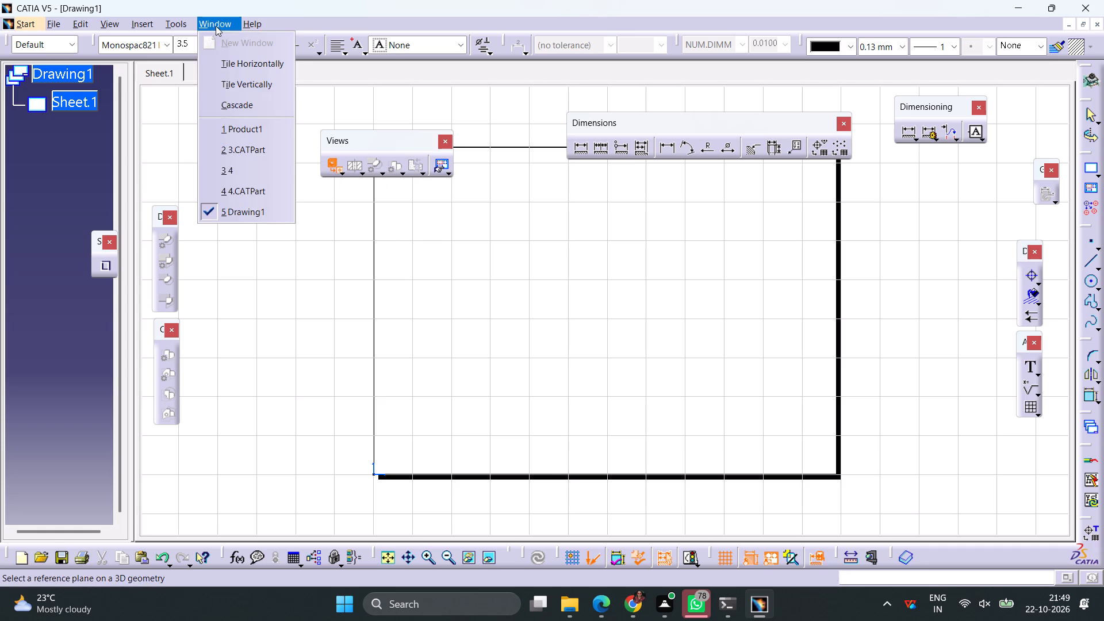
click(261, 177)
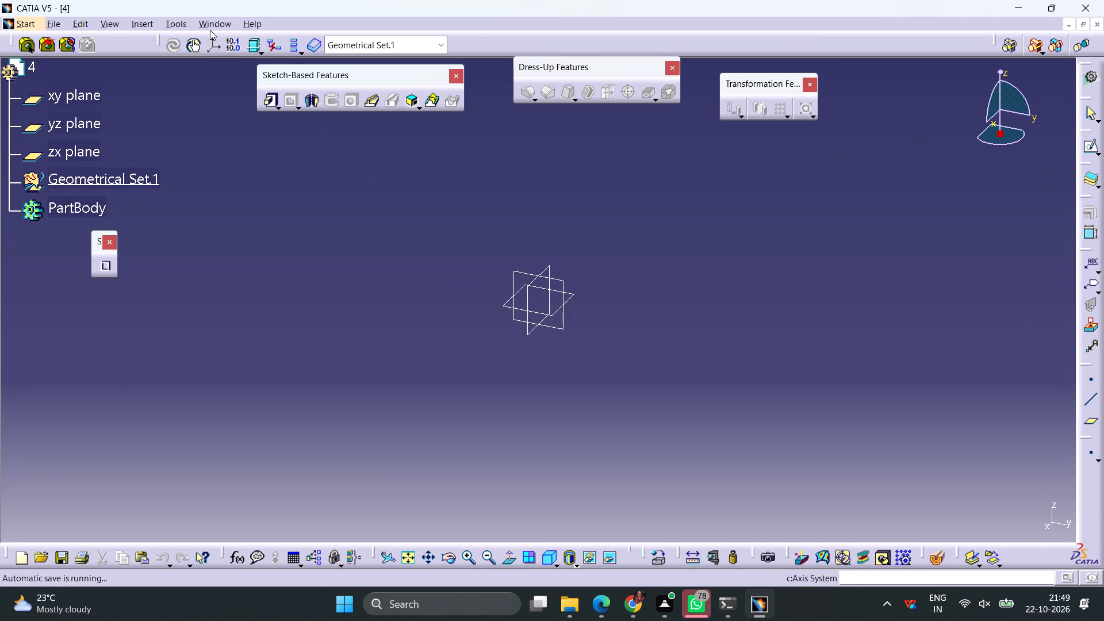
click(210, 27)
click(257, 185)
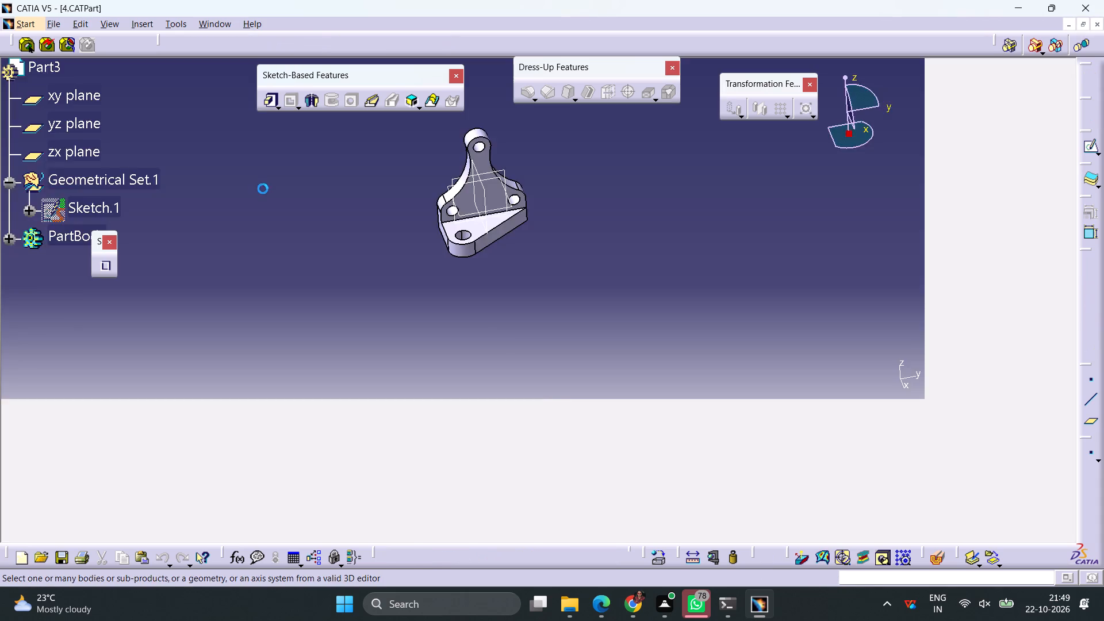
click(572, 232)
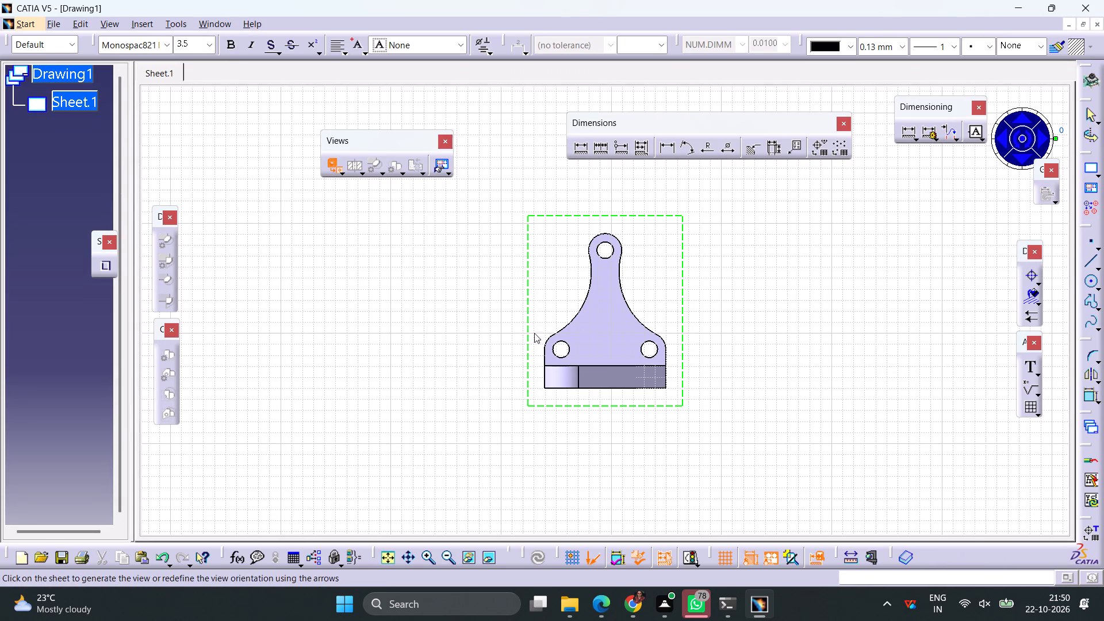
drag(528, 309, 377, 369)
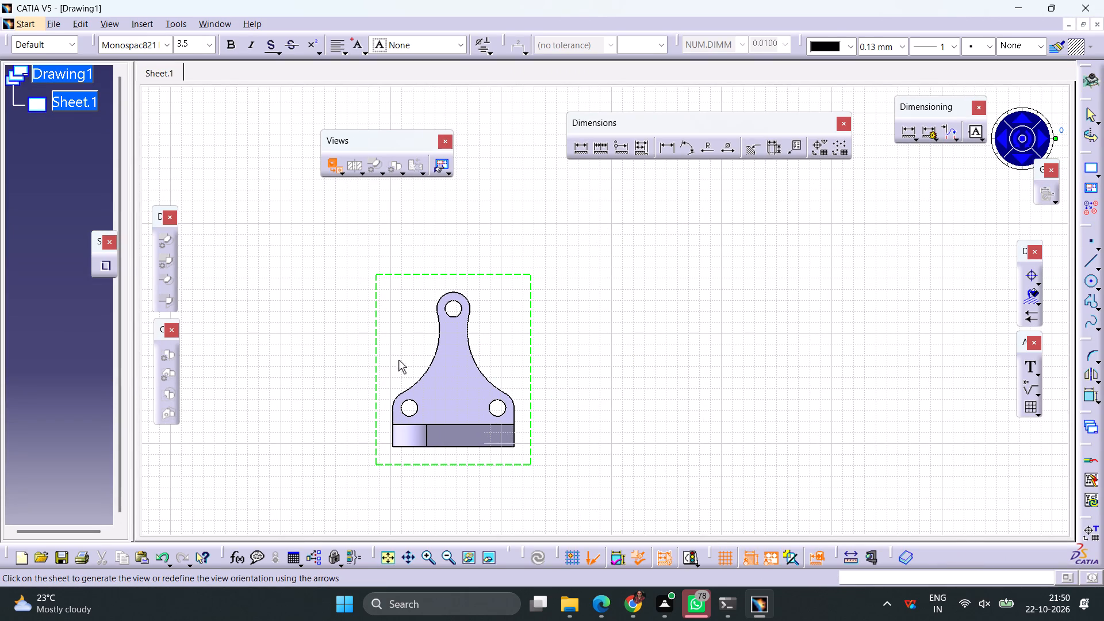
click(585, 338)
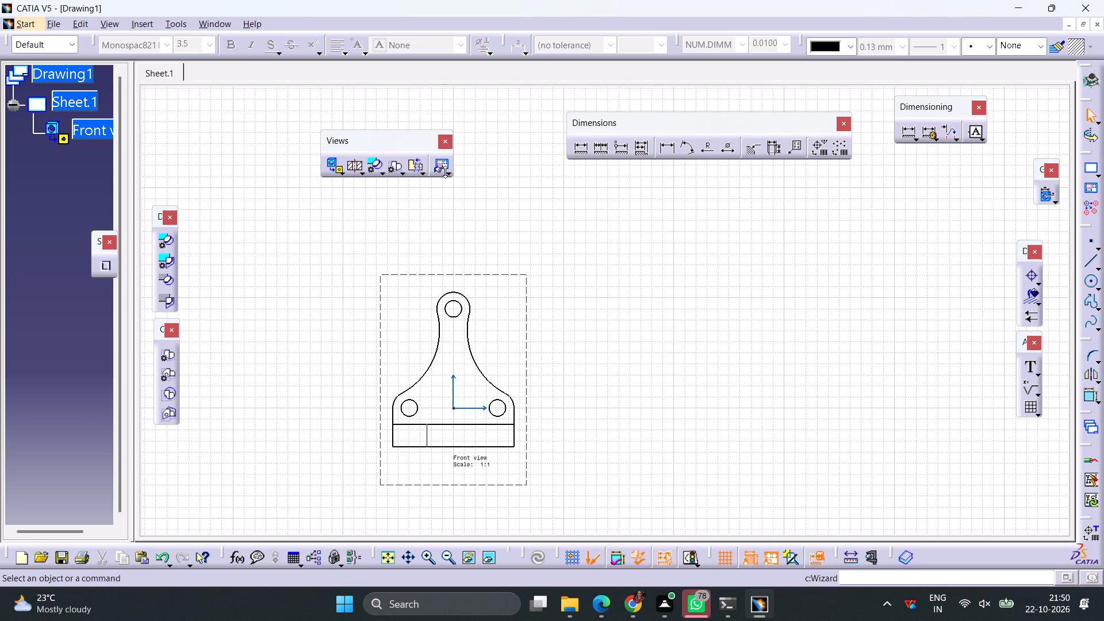
Generate linked front, bottom and left views of 4.CATPart with the View Wizard, 40 mm minimum spacing, using its yz plane as reference.
click(444, 172)
click(463, 187)
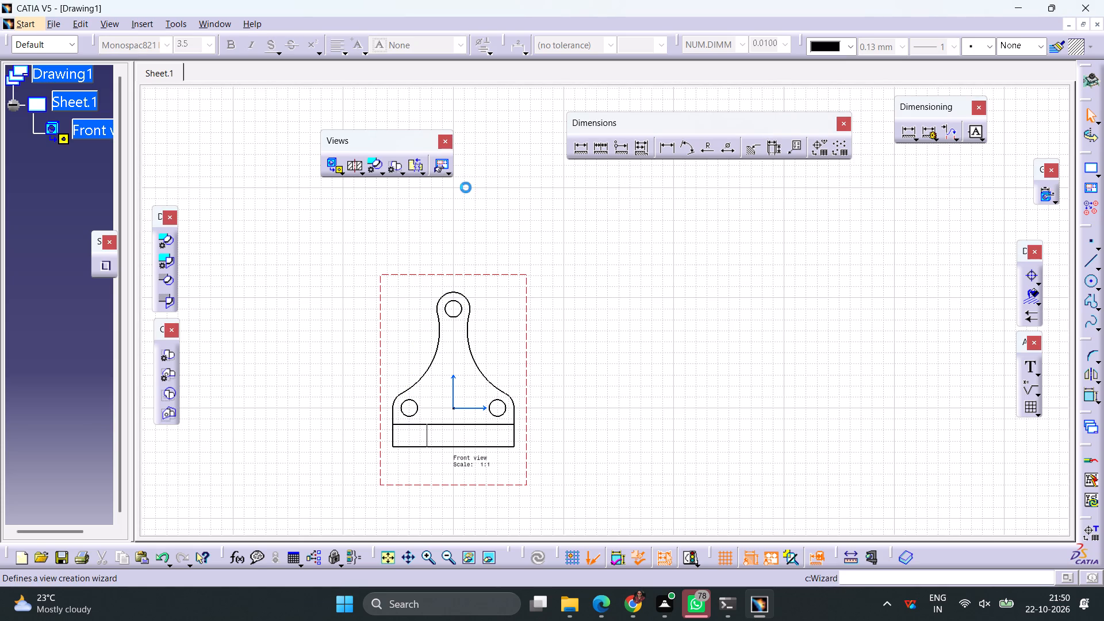
click(808, 315)
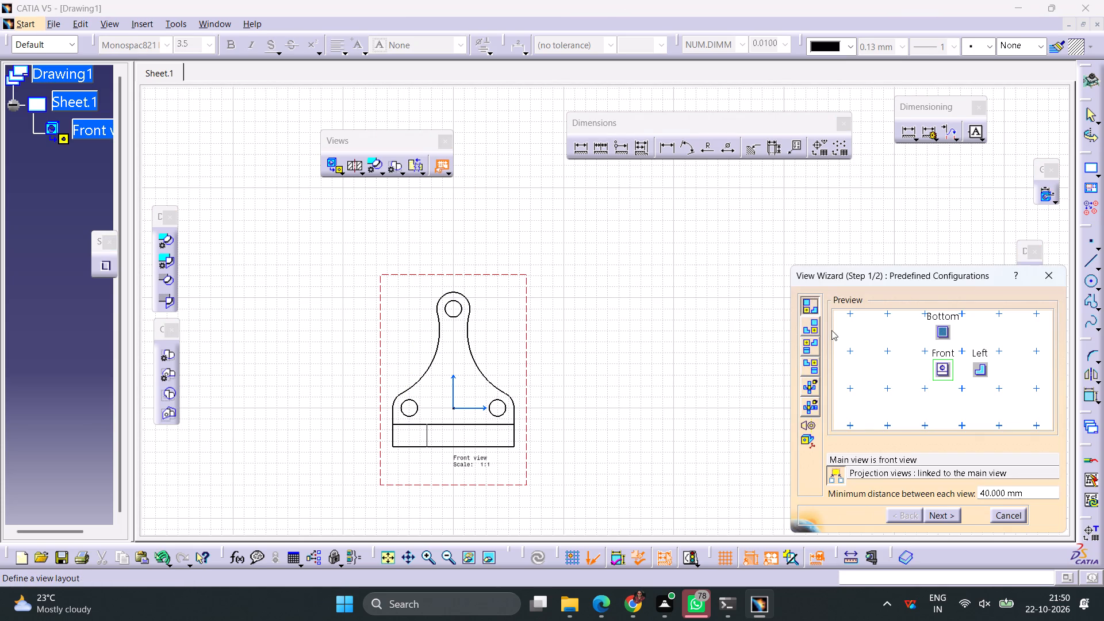
click(939, 519)
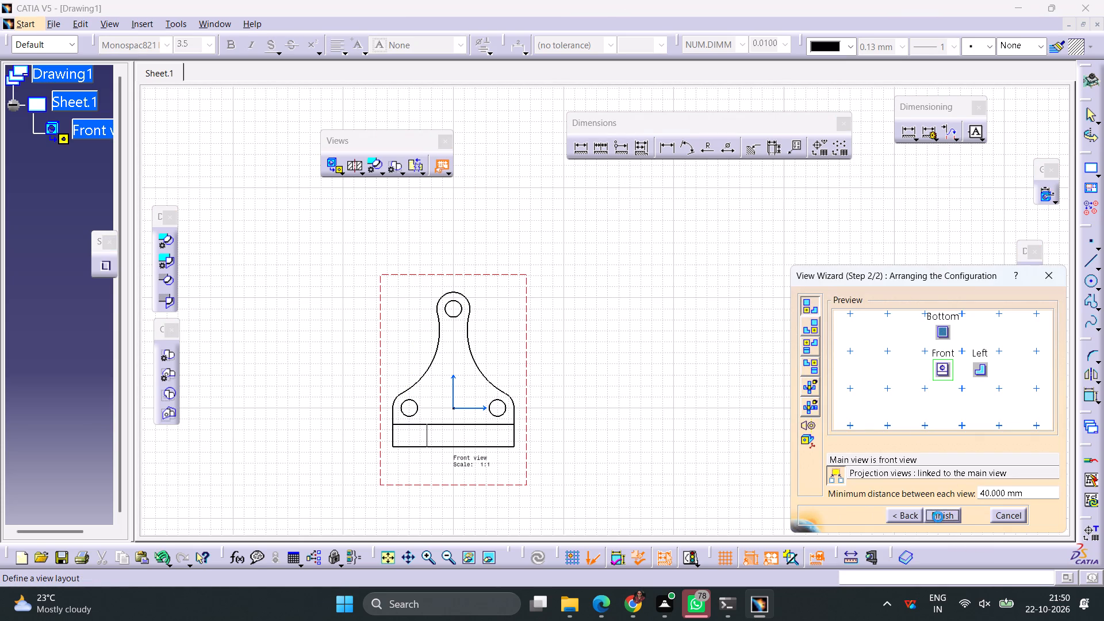
click(938, 516)
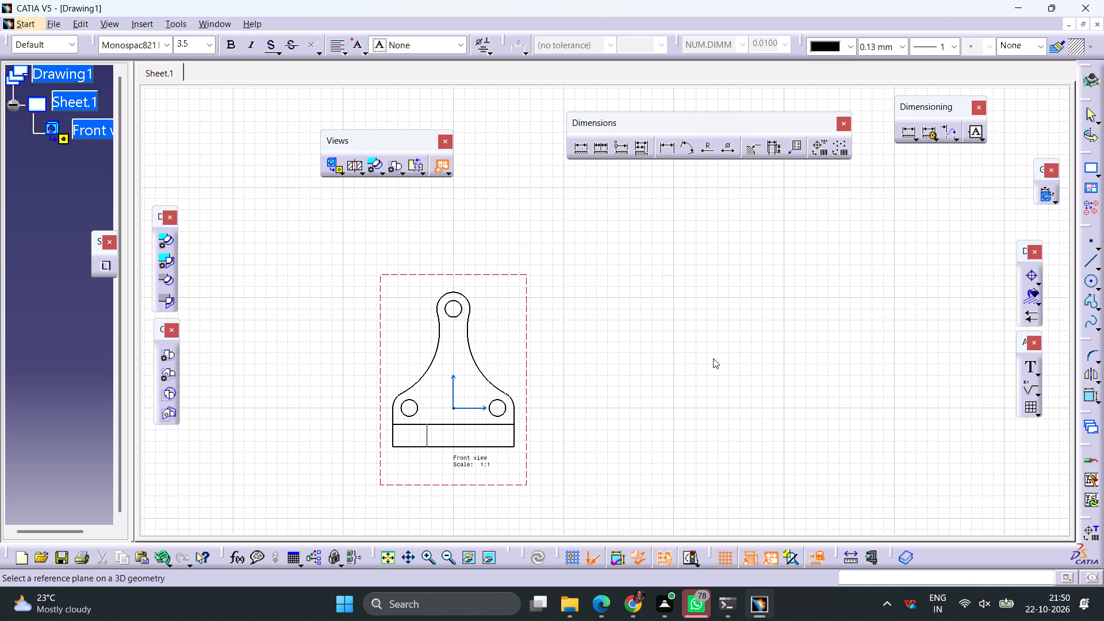
click(545, 231)
ctrl+middle_drag(577, 251, 577, 293)
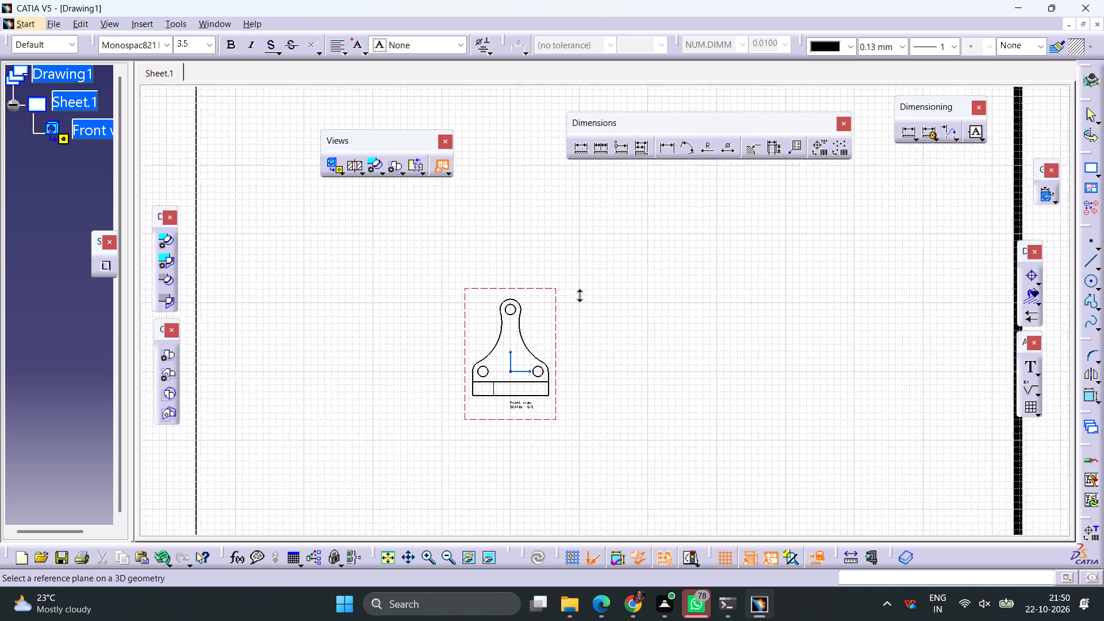
ctrl+middle_drag(577, 293, 579, 303)
click(209, 23)
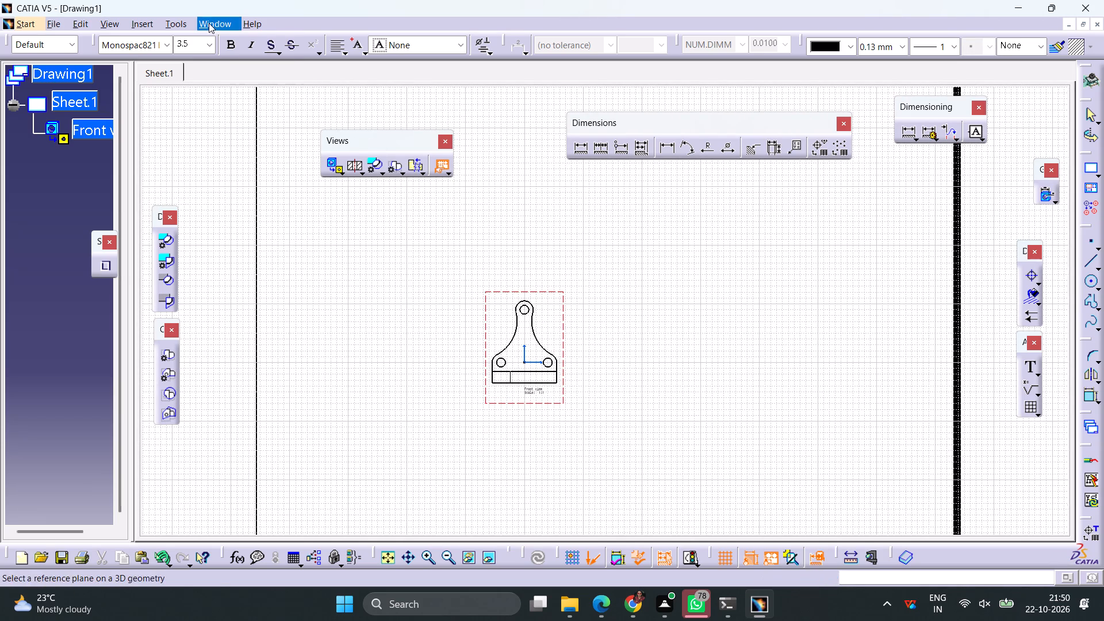
click(241, 175)
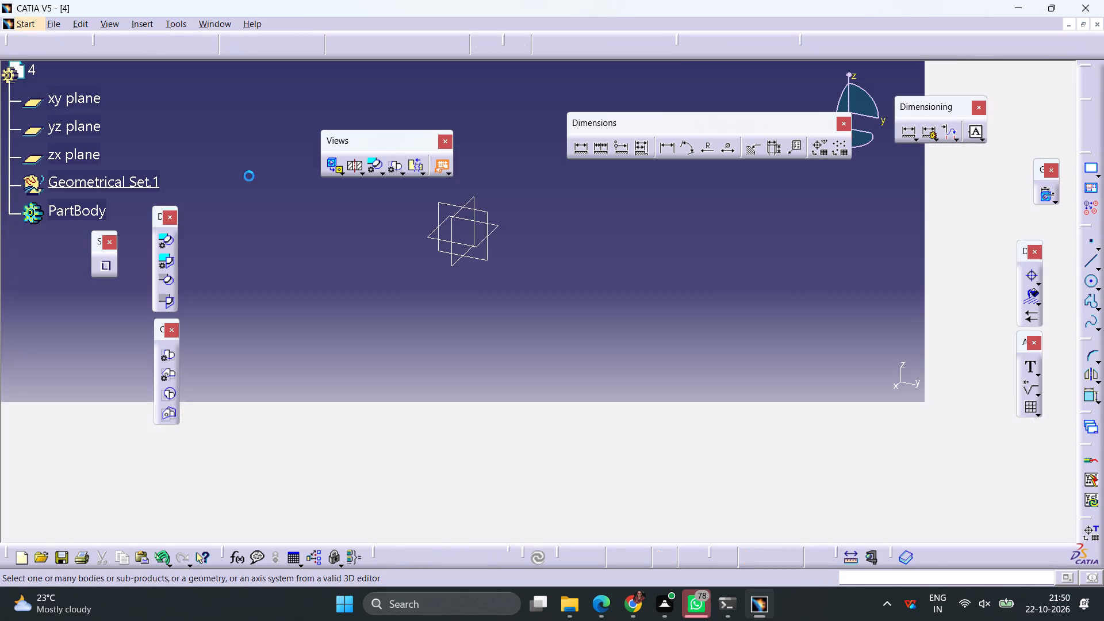
click(216, 27)
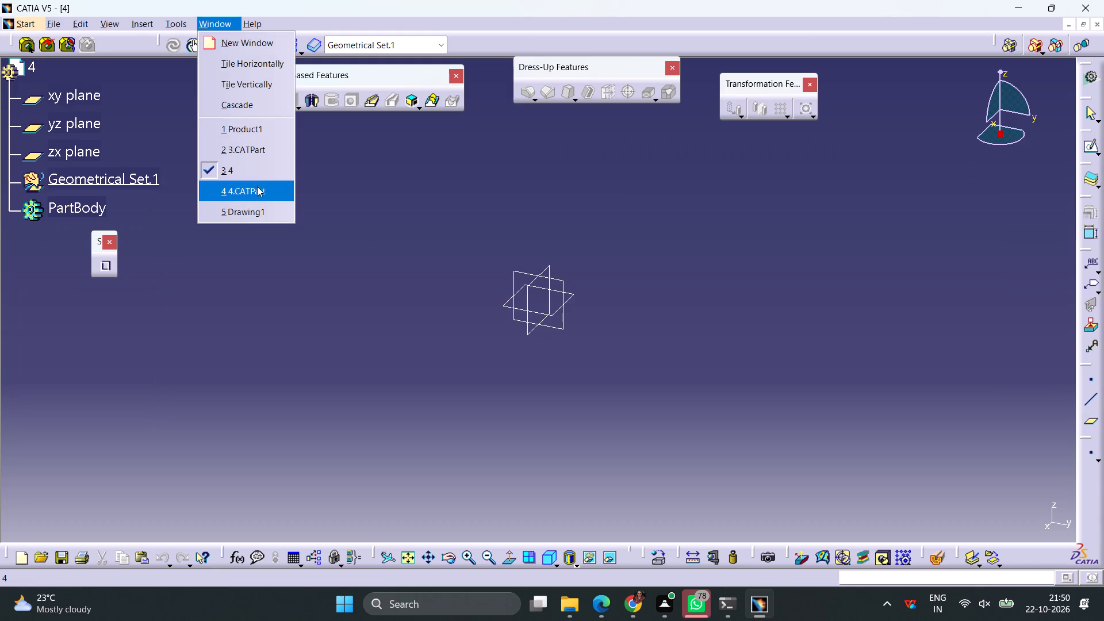
click(255, 190)
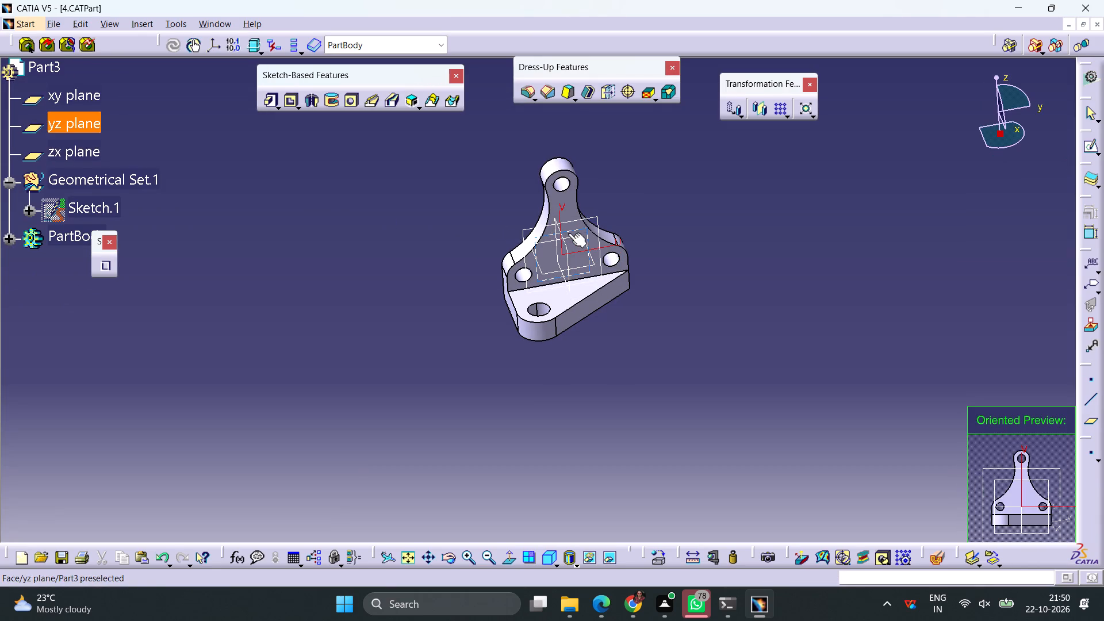
click(568, 233)
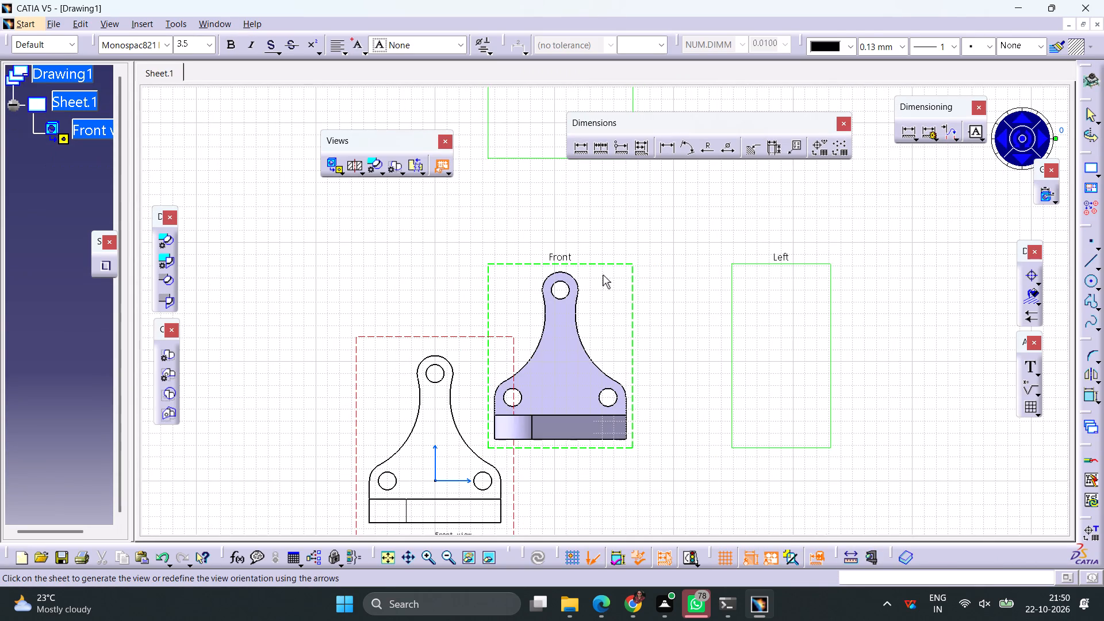
click(659, 281)
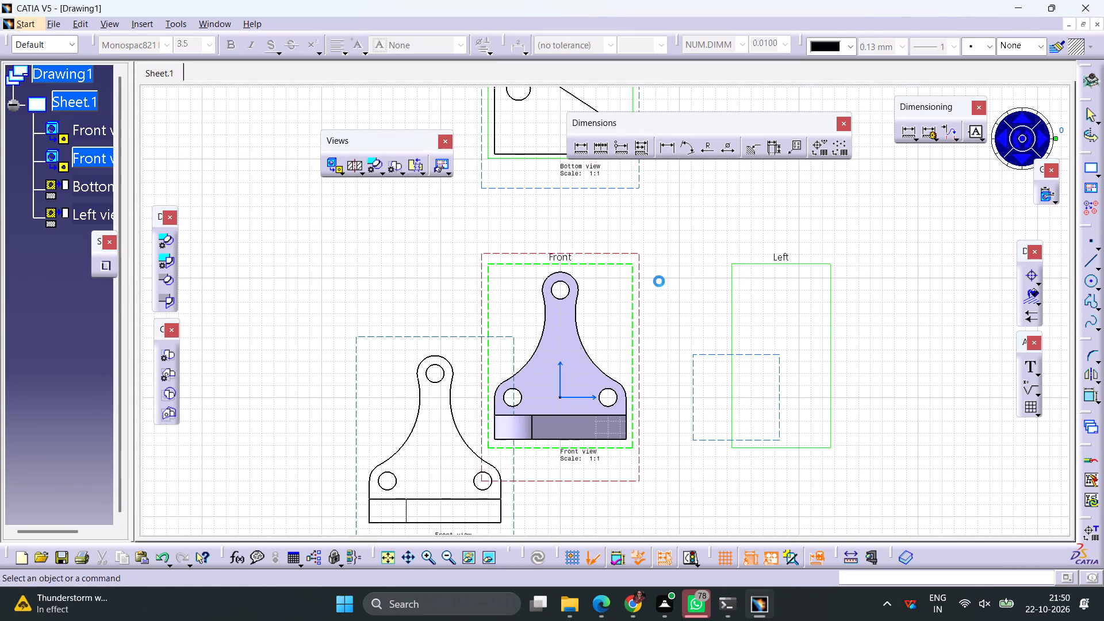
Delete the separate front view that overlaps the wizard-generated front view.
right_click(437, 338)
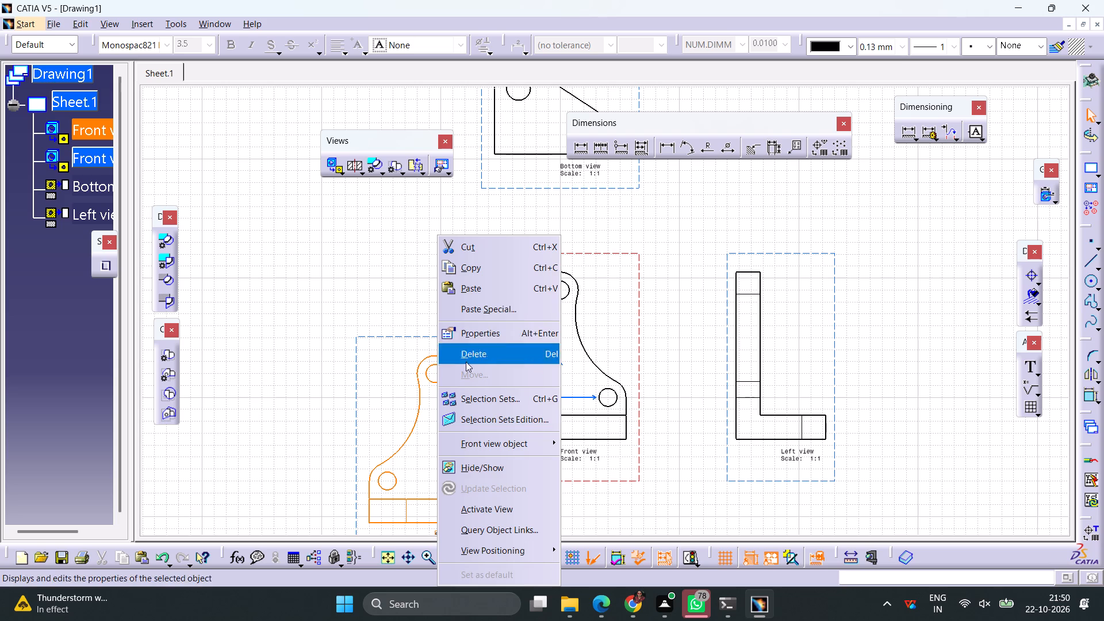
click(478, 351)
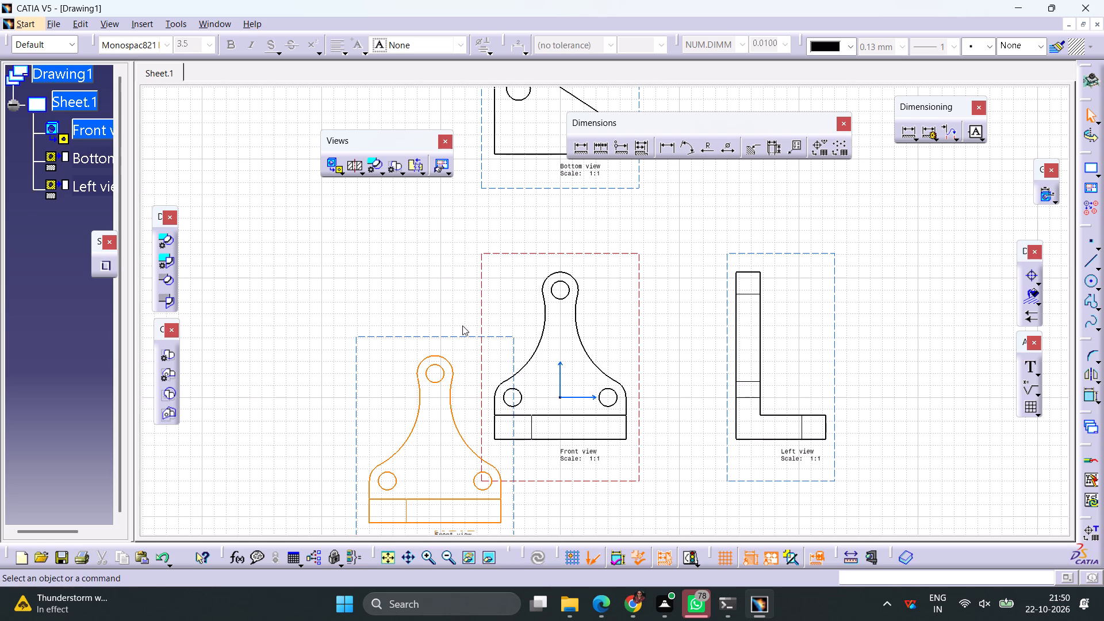
Create an isometric view of the 4.CATPart bracket and place it beside the bottom and left views.
ctrl+middle_drag(420, 300, 412, 338)
middle_drag(492, 315, 451, 339)
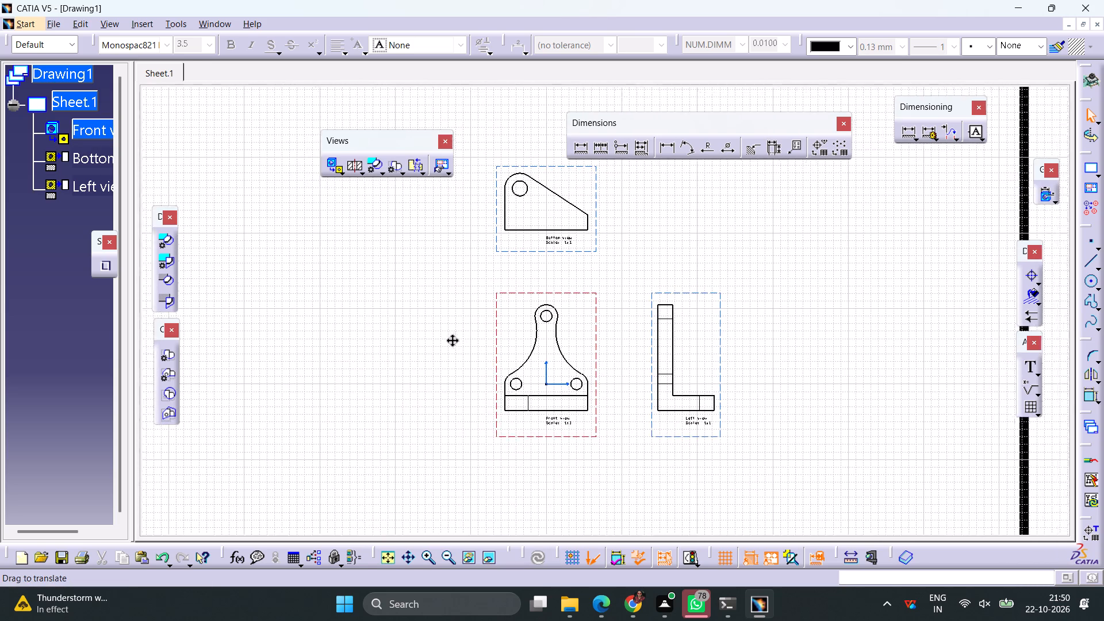
middle_drag(451, 339, 424, 375)
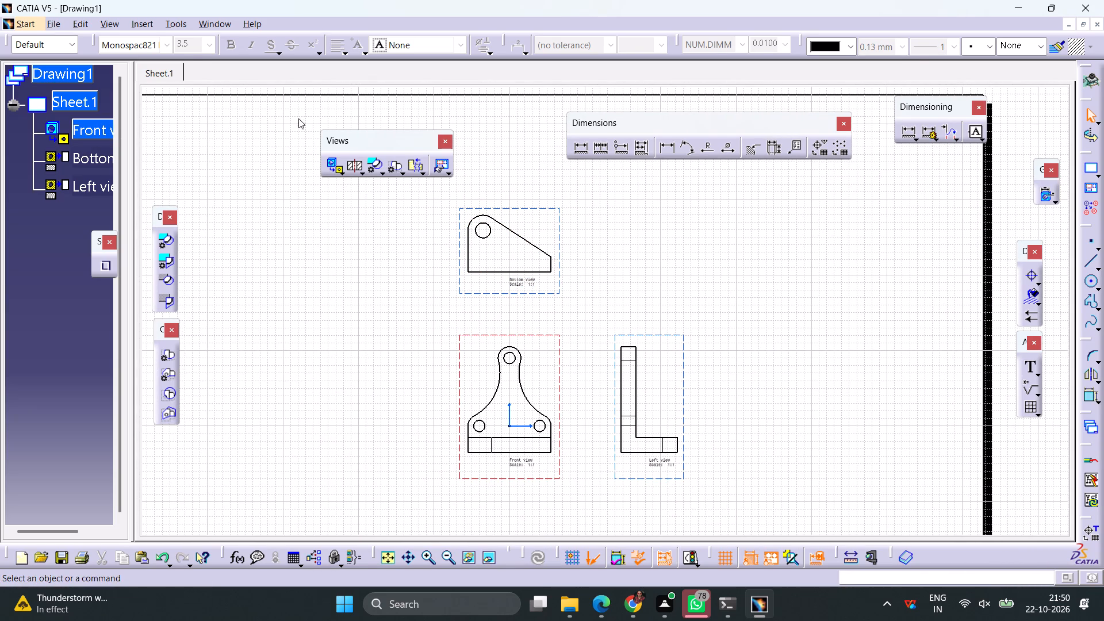
click(340, 175)
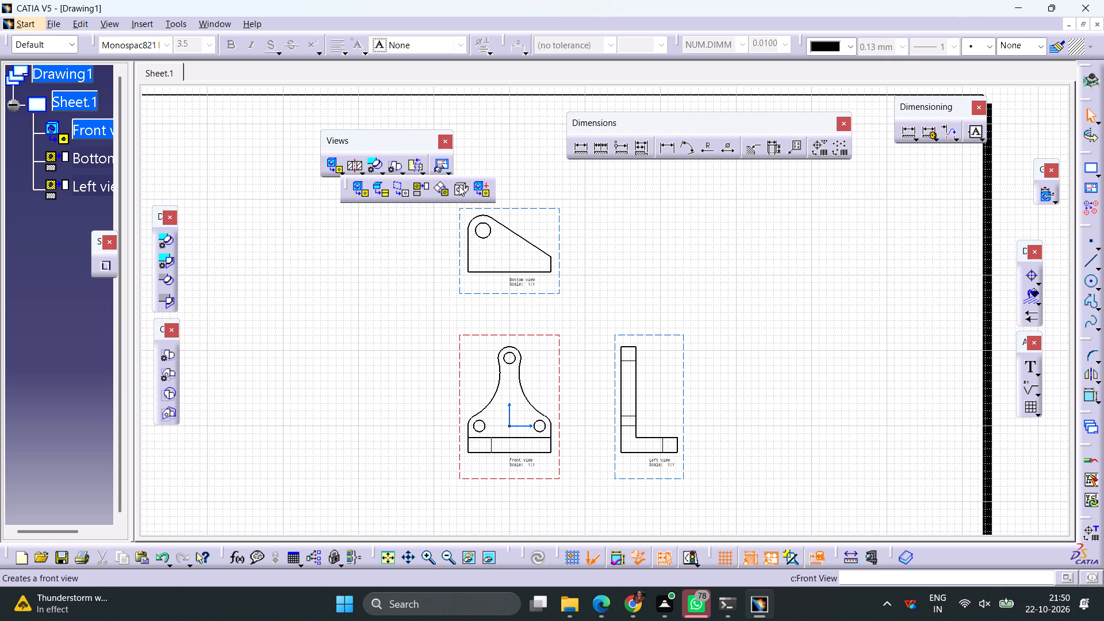
click(459, 186)
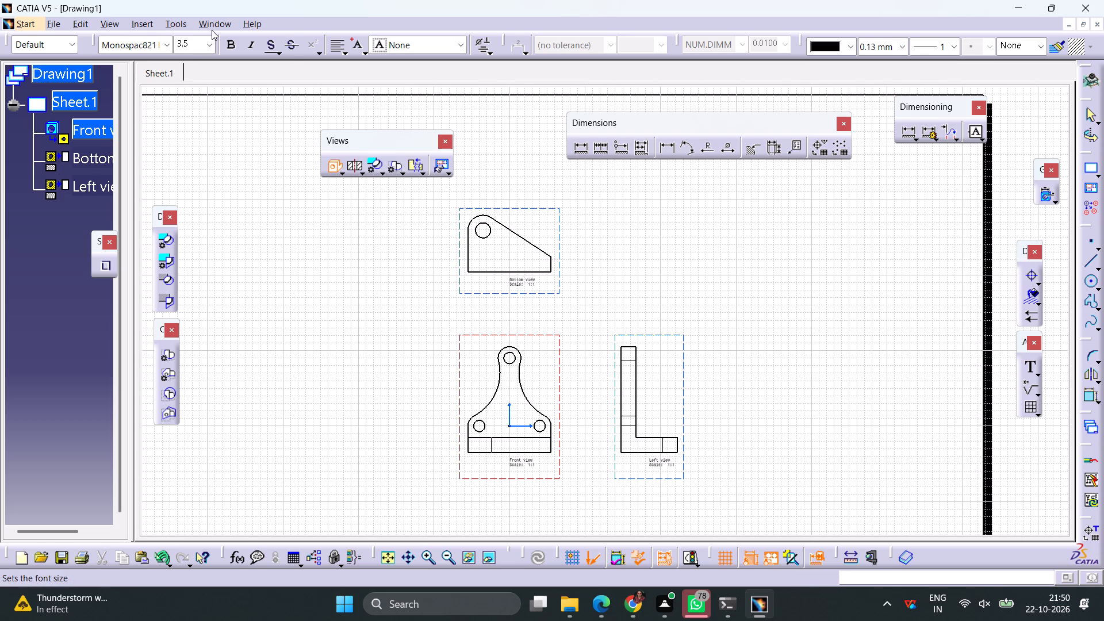
click(213, 26)
click(250, 186)
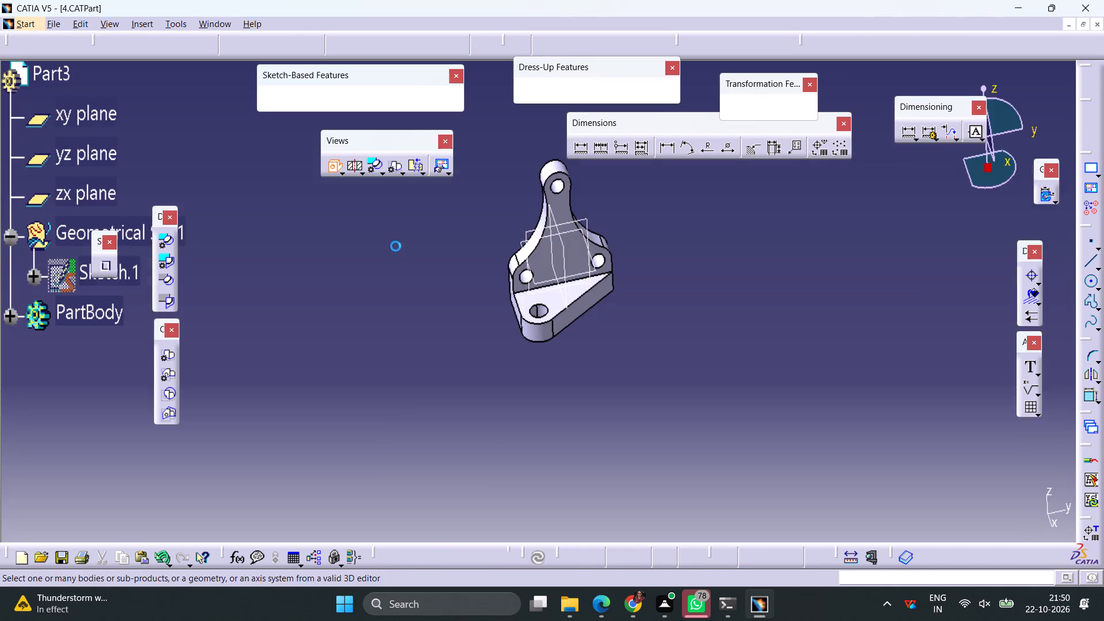
click(578, 255)
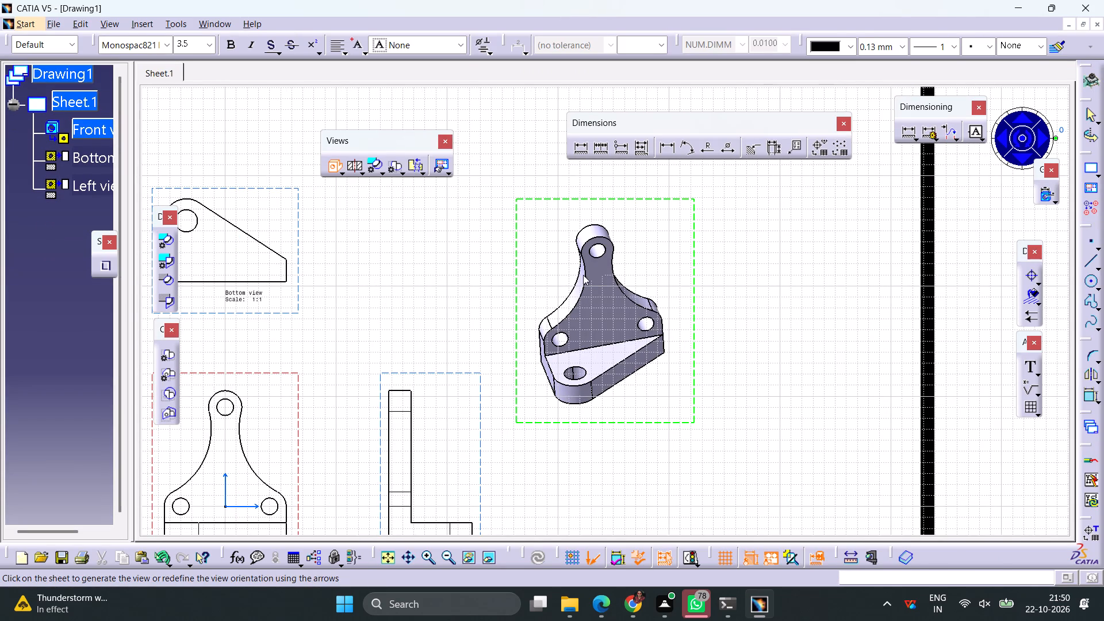
click(471, 275)
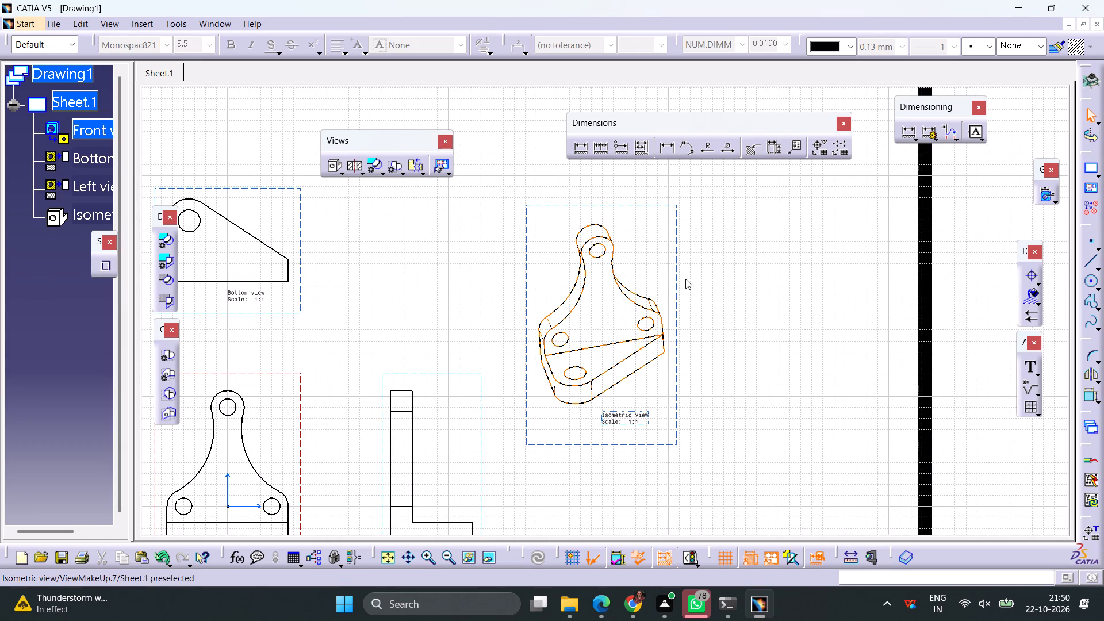
ctrl+middle_drag(684, 263, 684, 289)
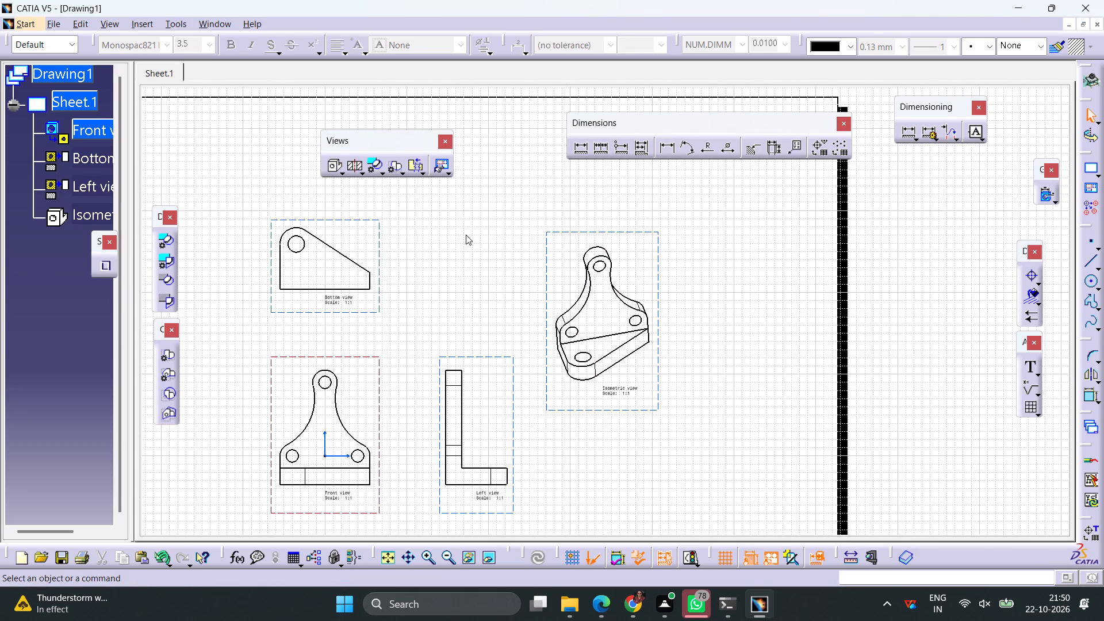
Dimension the bottom view's short vertical edge and its full bottom edge, placing the width dimension above the outline.
click(580, 147)
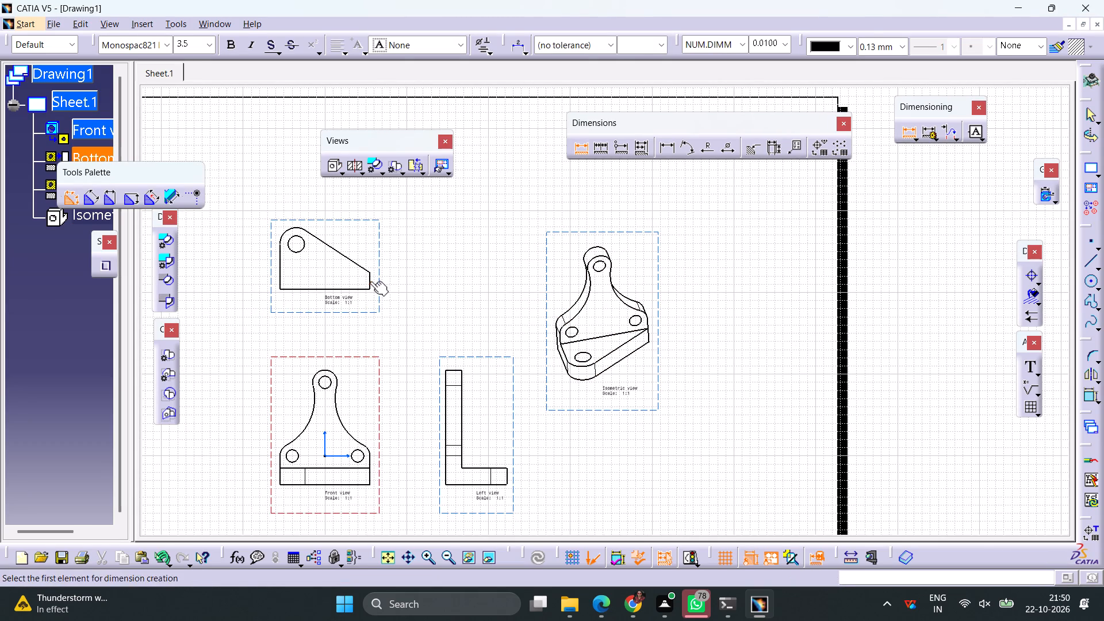
click(370, 281)
click(397, 274)
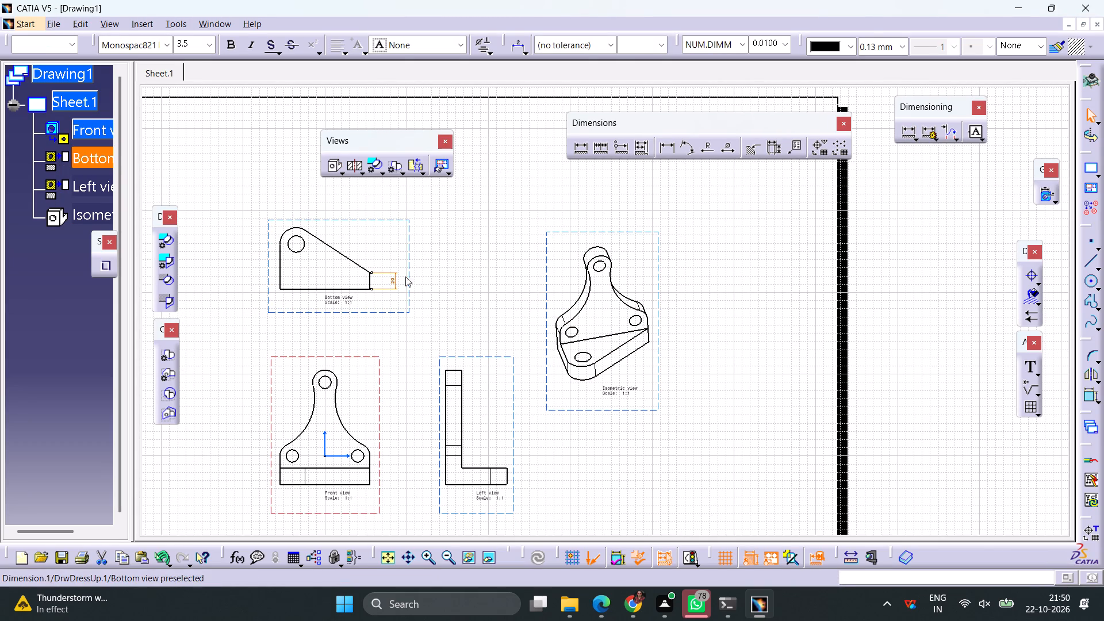
click(581, 151)
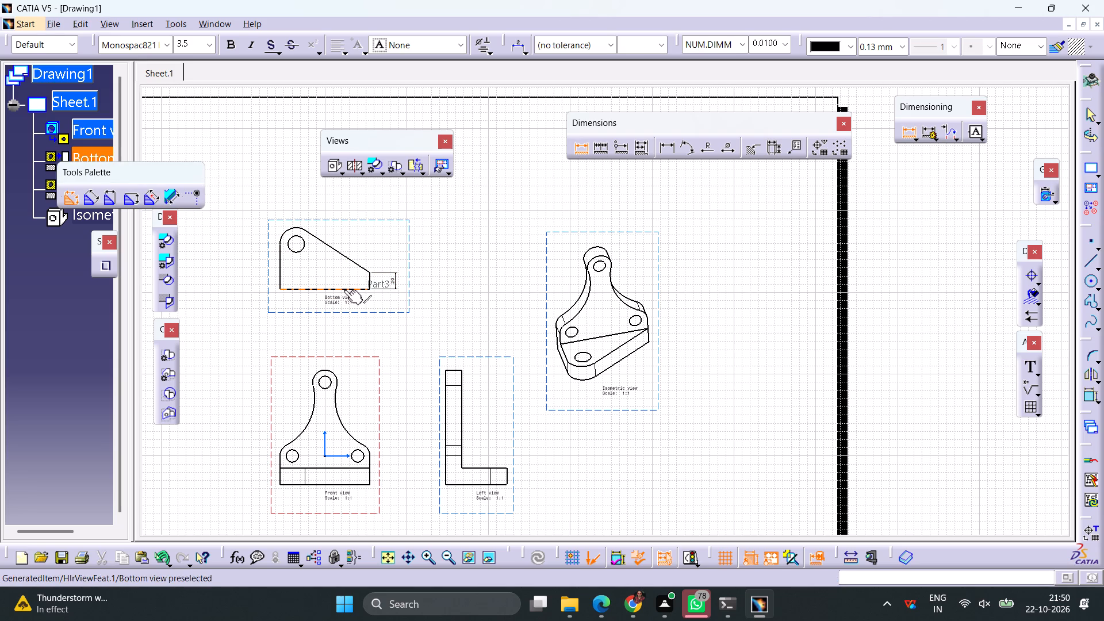
click(344, 290)
click(332, 197)
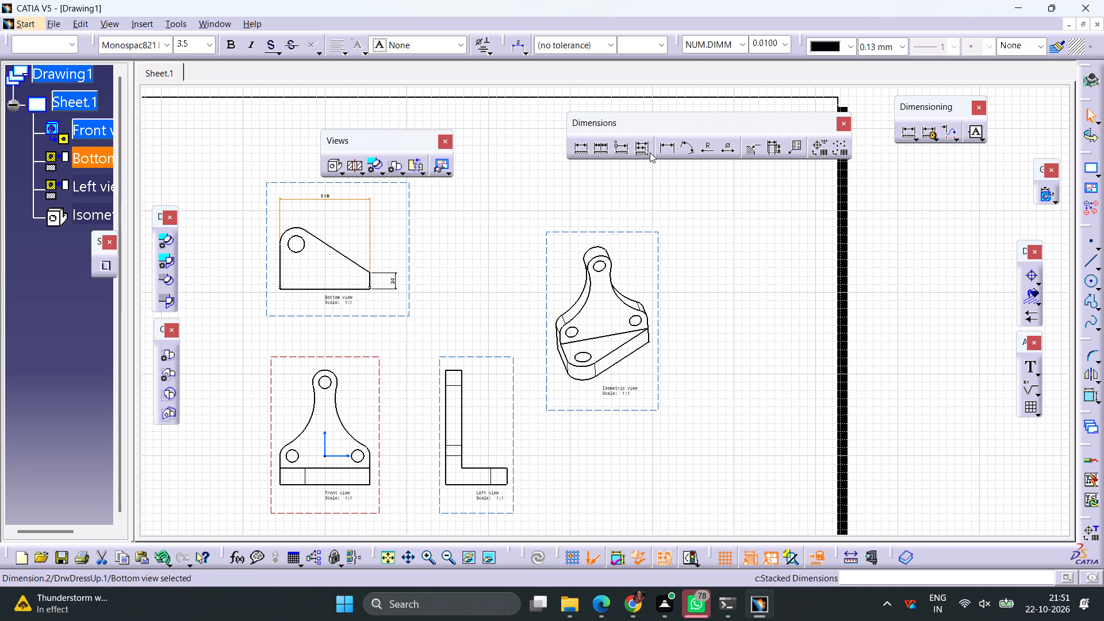
Dimension the overall height of the L-shaped profile in the left view, placing the dimension beside the vertical plate.
click(585, 146)
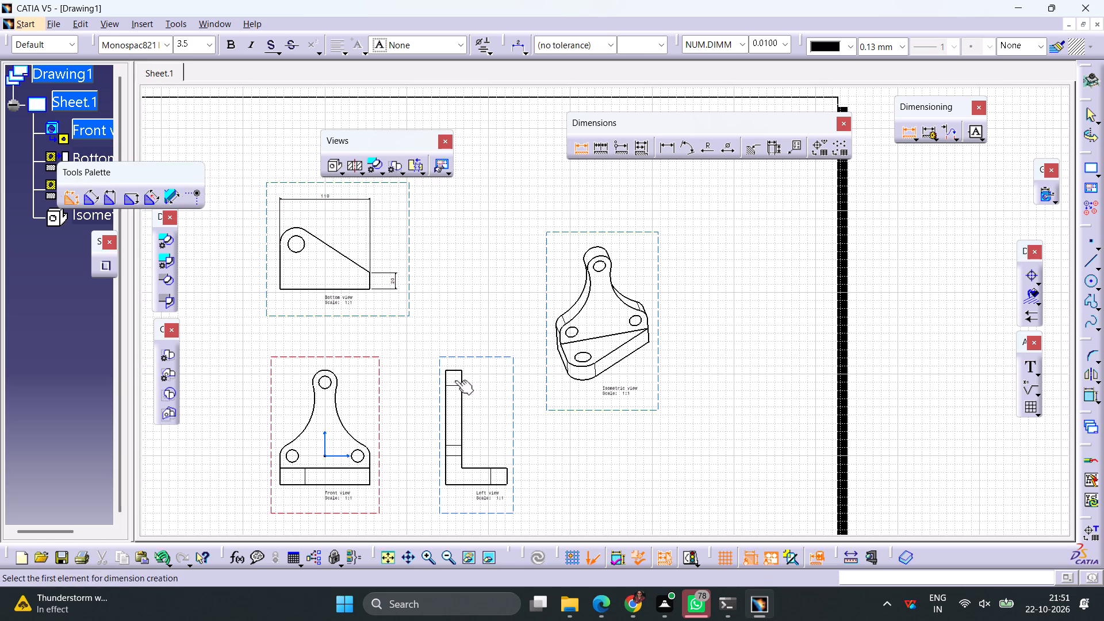
click(455, 370)
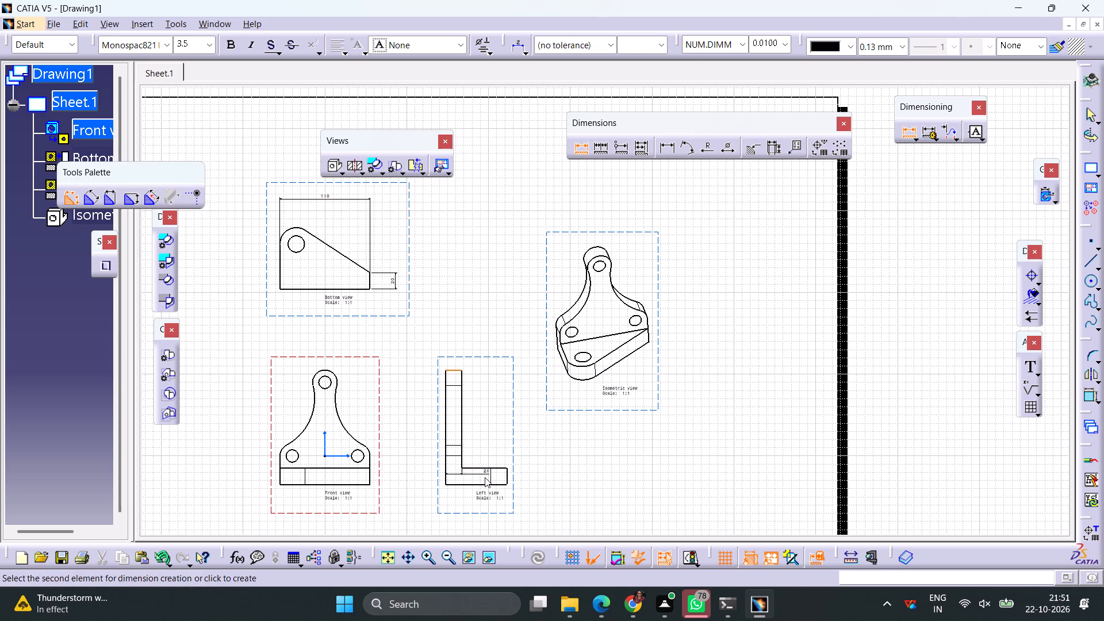
click(472, 486)
click(434, 455)
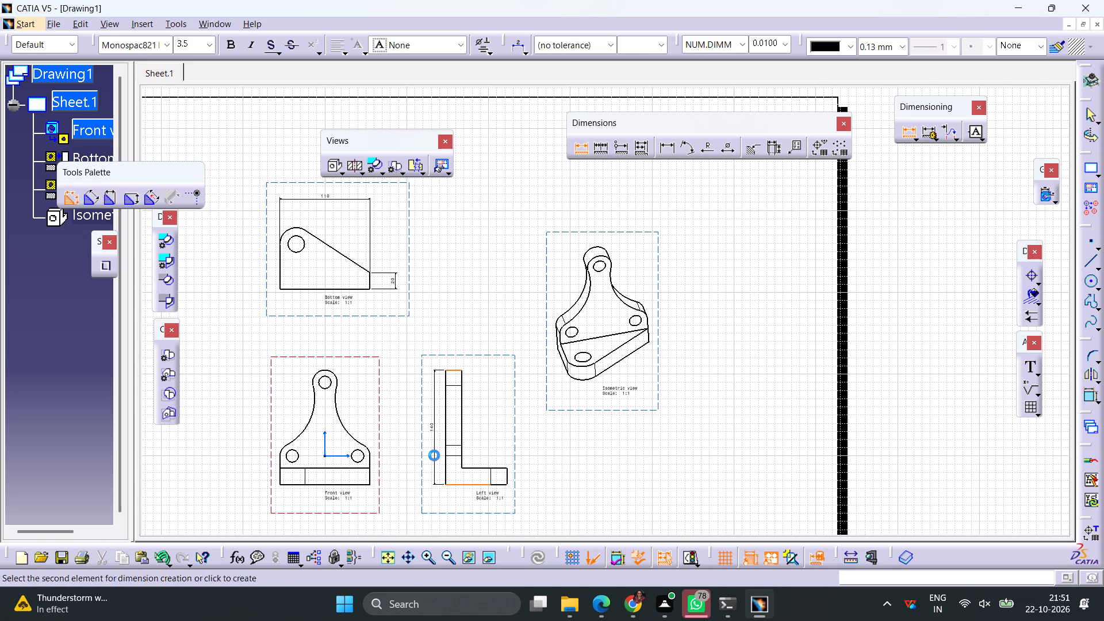
Add radius dimensions to the front view's rounded top end and the rounded corner around its lower-right hole.
click(708, 149)
click(335, 370)
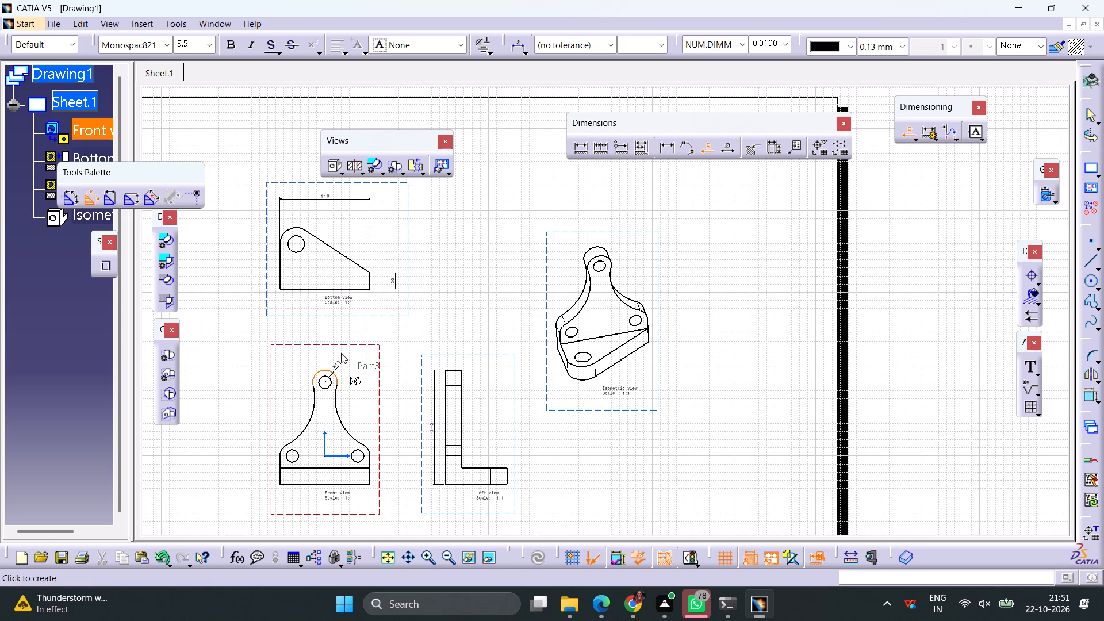
click(350, 344)
click(369, 451)
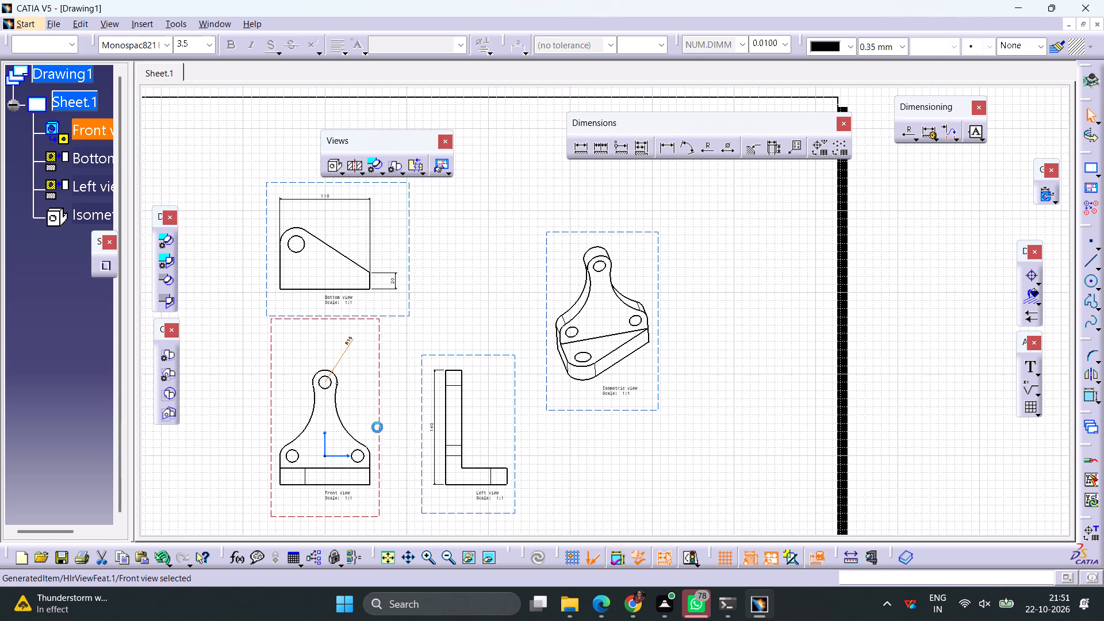
click(701, 151)
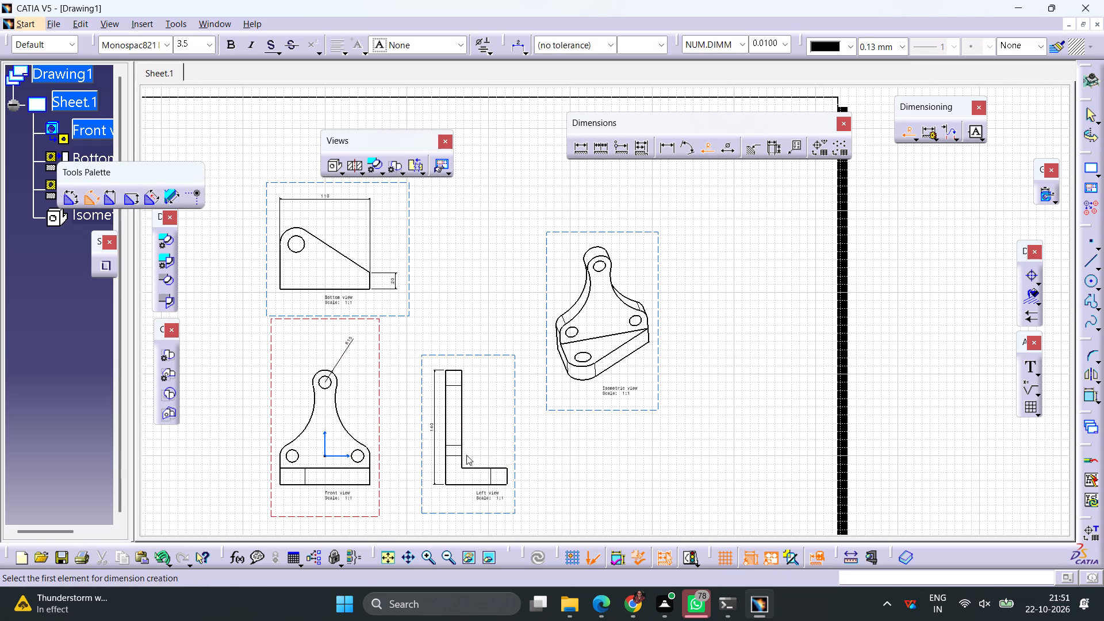
click(369, 452)
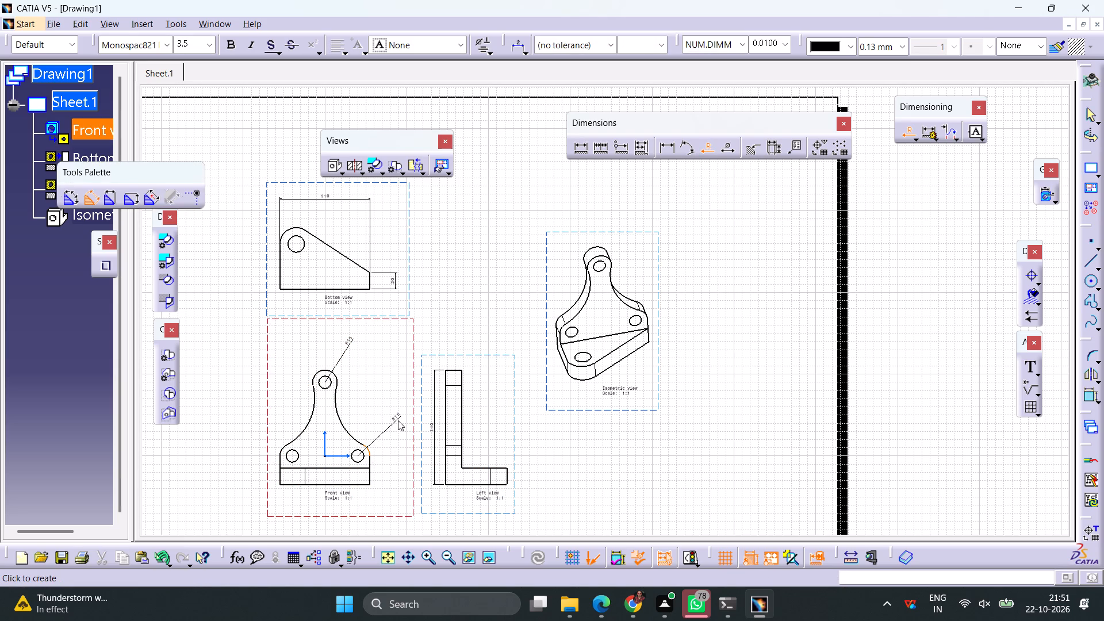
click(398, 420)
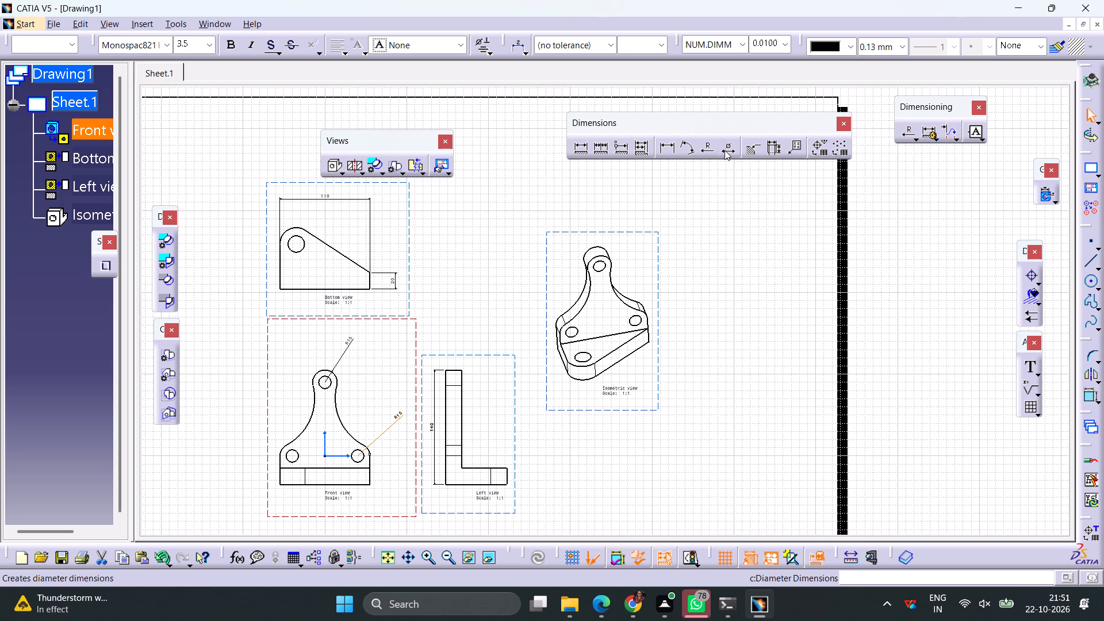
Add a diameter dimension to the top hole in the front view.
click(726, 149)
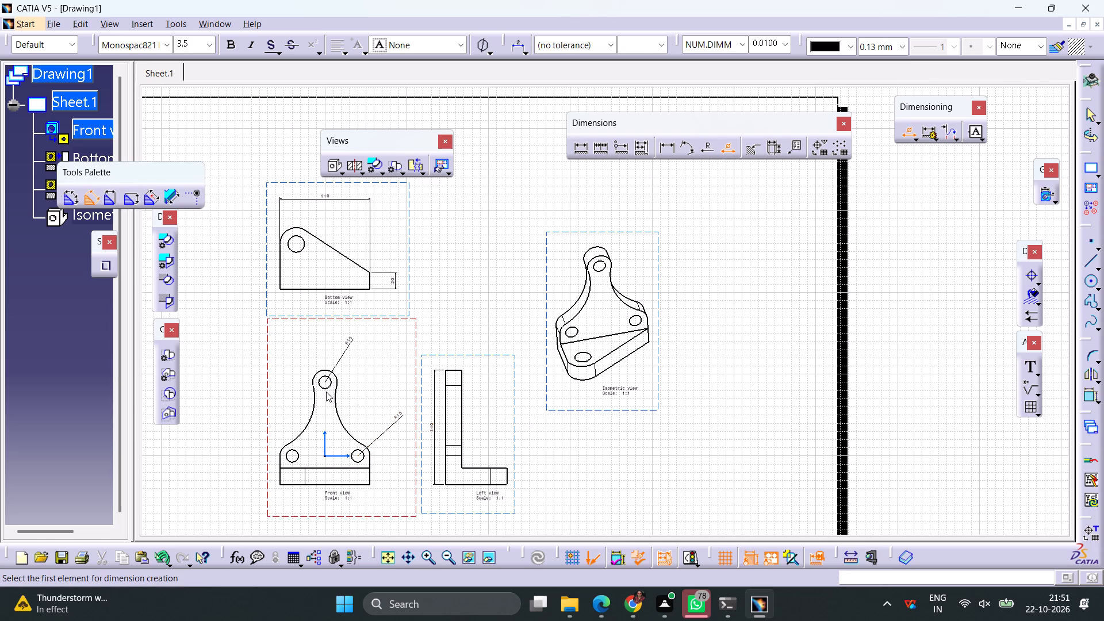
click(320, 388)
click(289, 389)
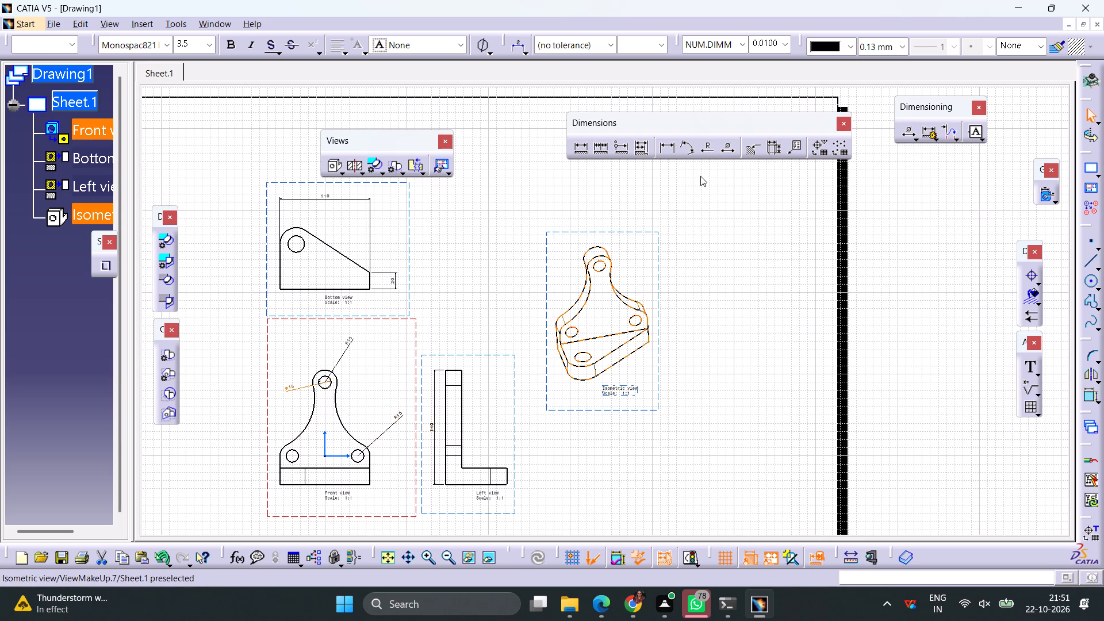
Dimension the hole's diameter and the radius of the surrounding rounded corner in the bottom view.
click(723, 150)
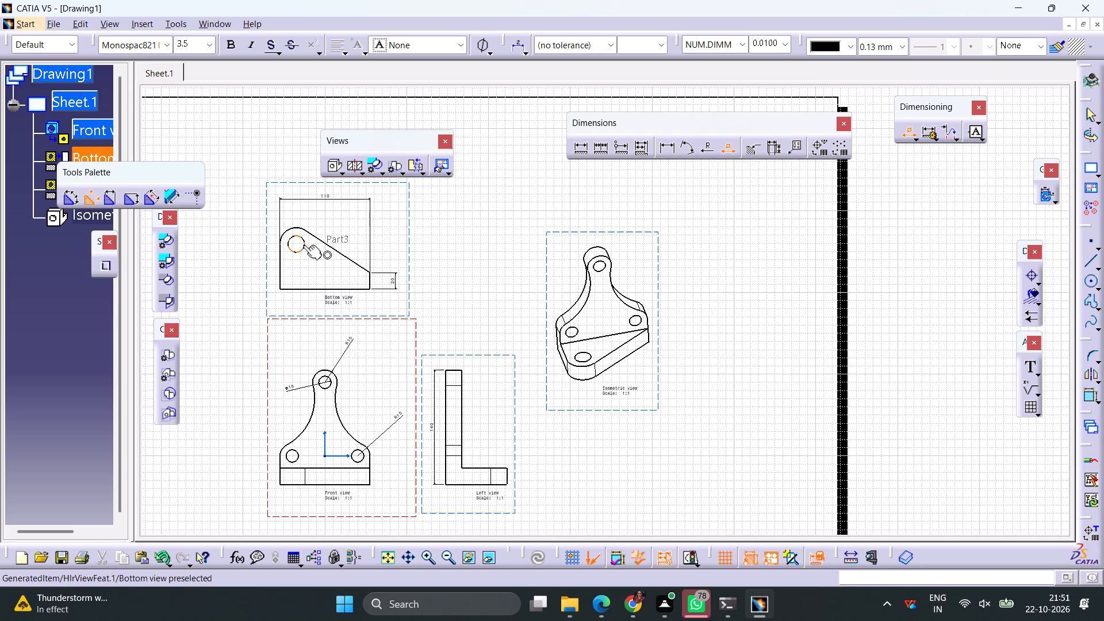
click(303, 245)
click(235, 264)
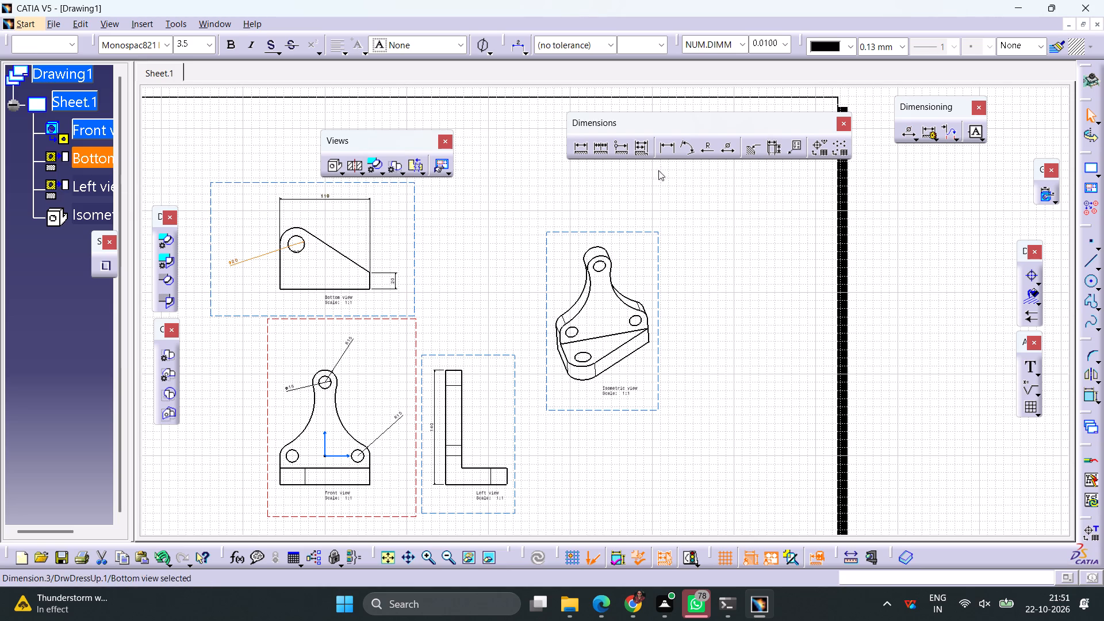
click(708, 148)
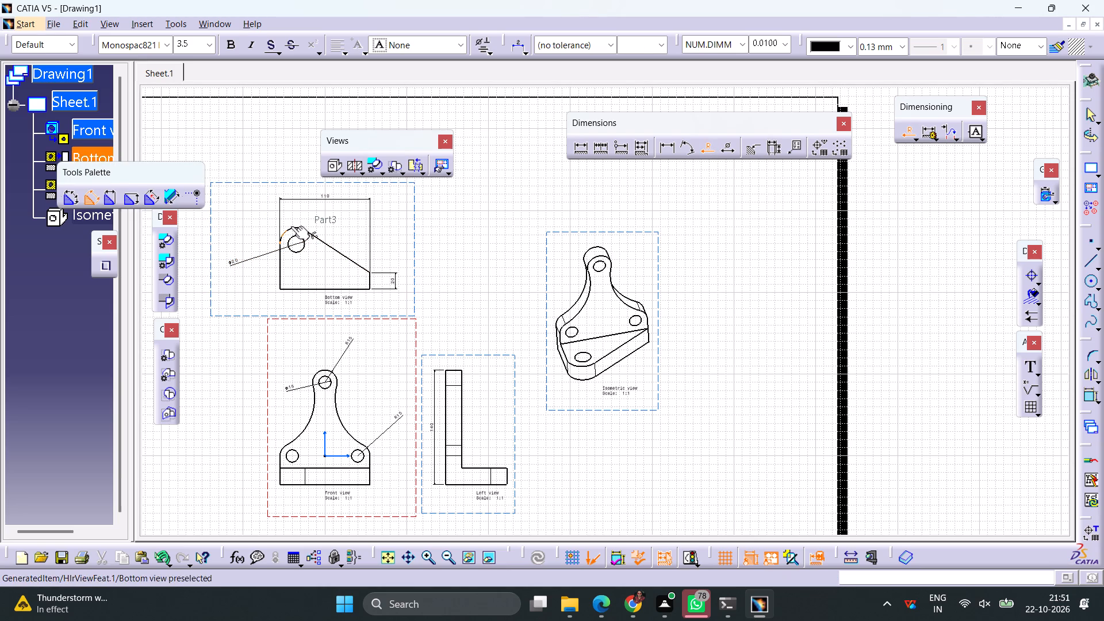
click(292, 226)
click(246, 223)
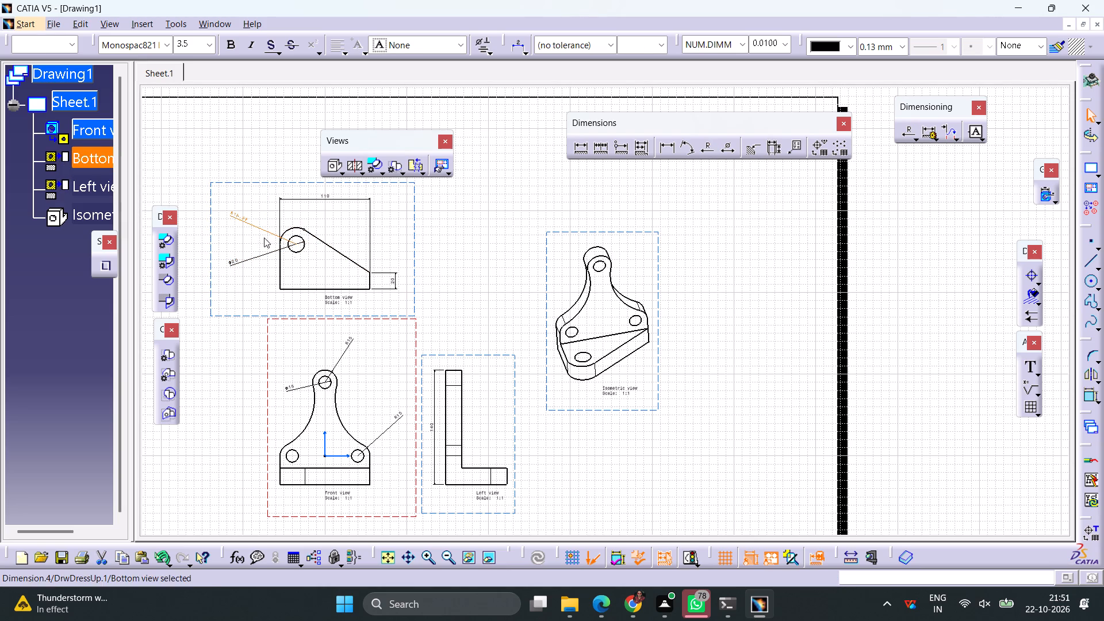
Activate the isometric view and set its view generation mode to Raster with a shaded display instead of dynamic hidden line removal.
double_click(657, 271)
right_click(657, 271)
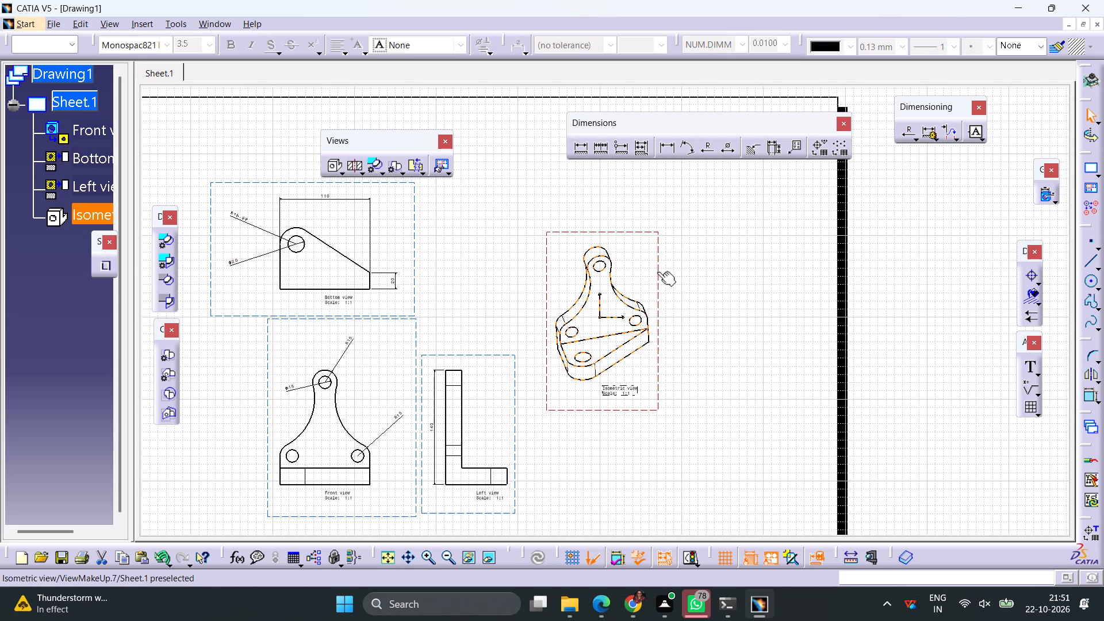
right_click(657, 271)
click(689, 328)
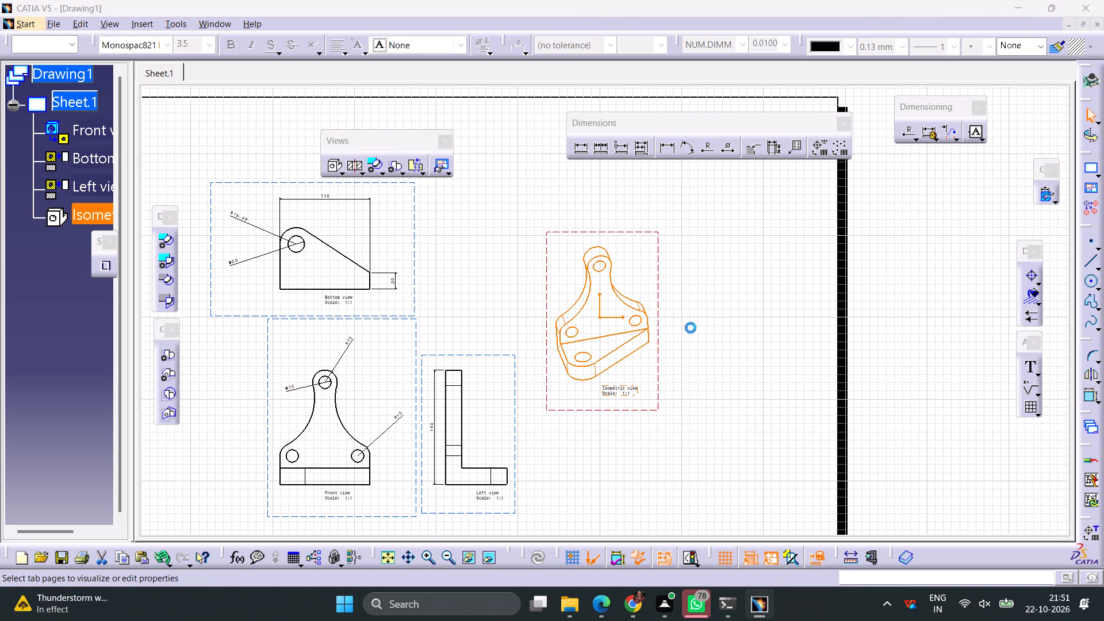
scroll(816, 400, down, 12)
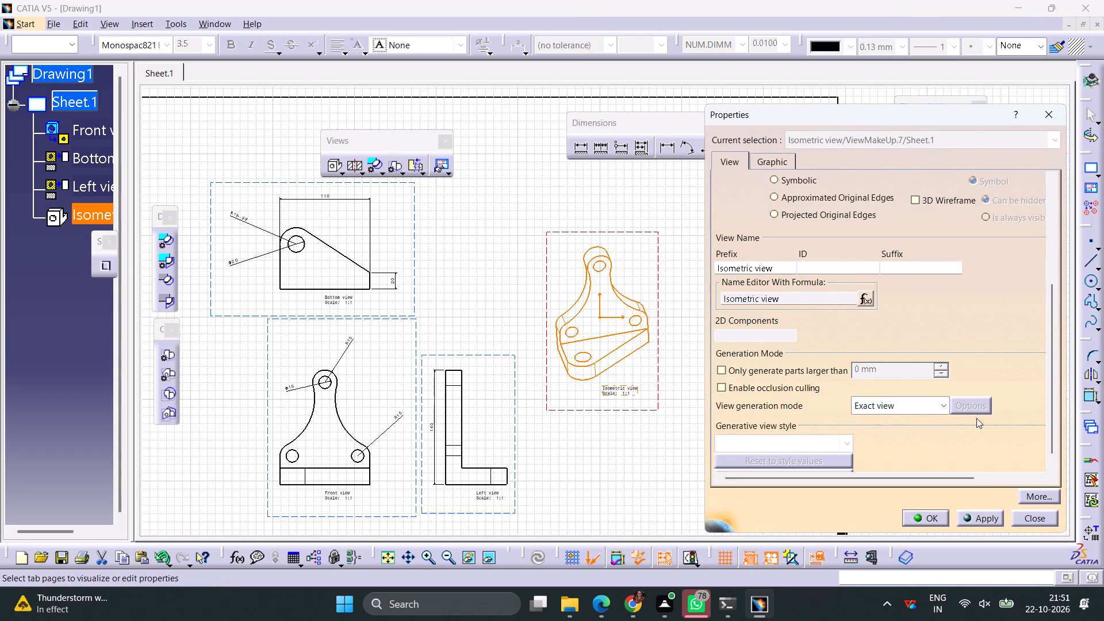
click(928, 405)
click(899, 463)
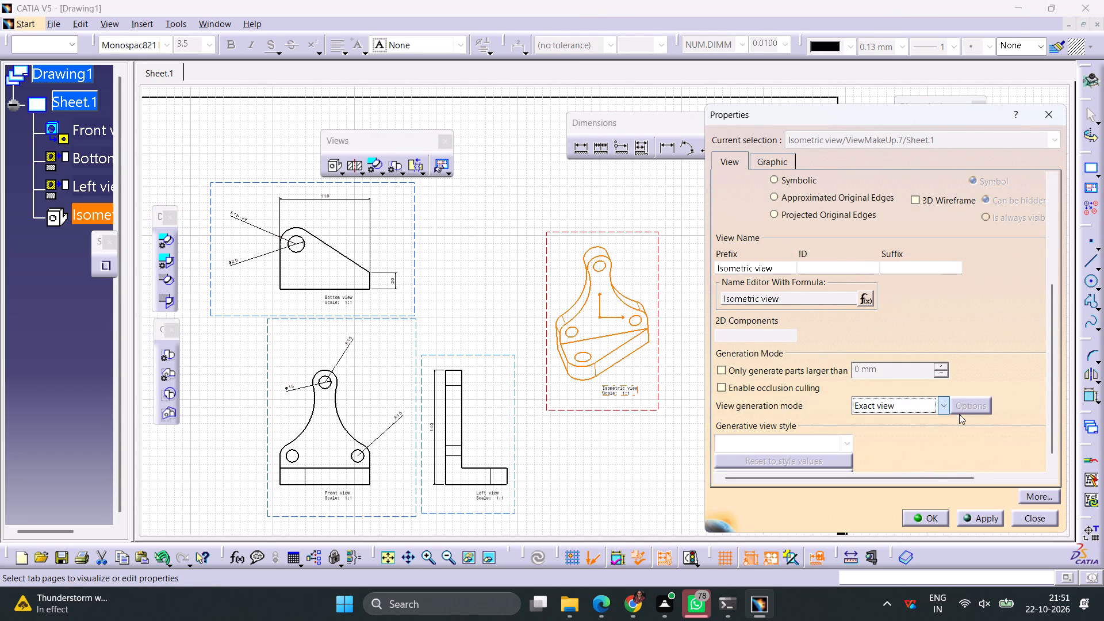
click(965, 403)
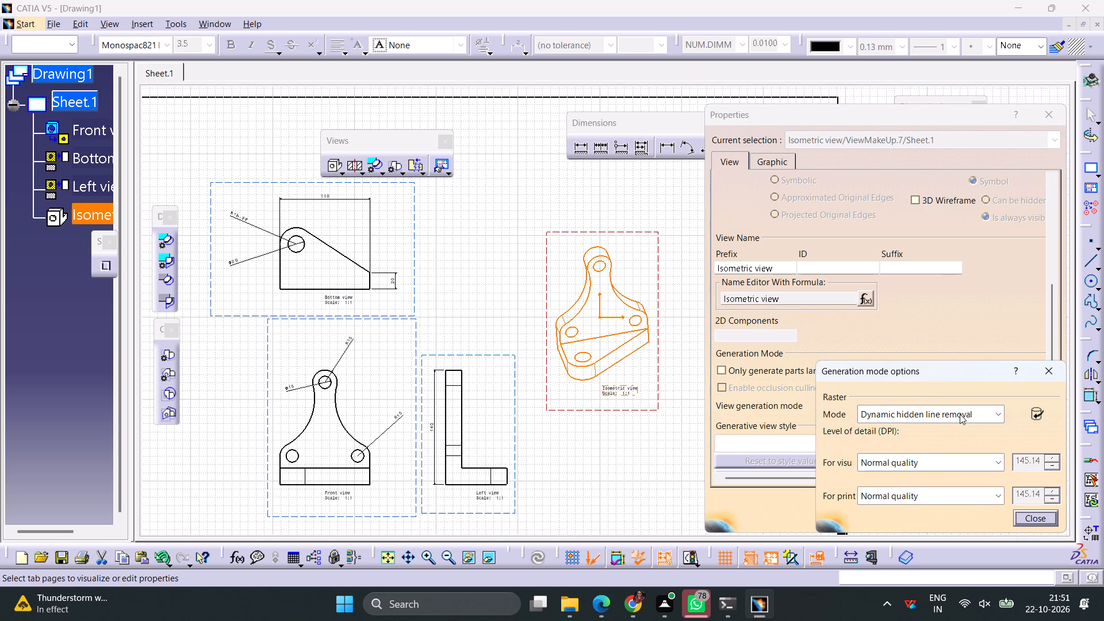
click(960, 414)
click(914, 463)
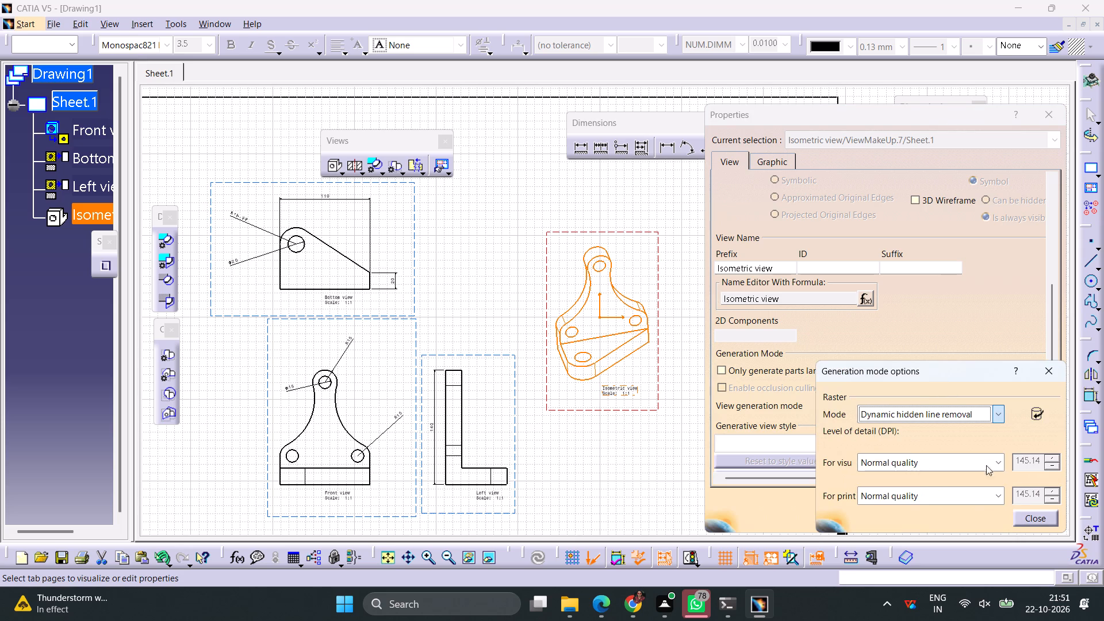
click(1031, 524)
click(964, 520)
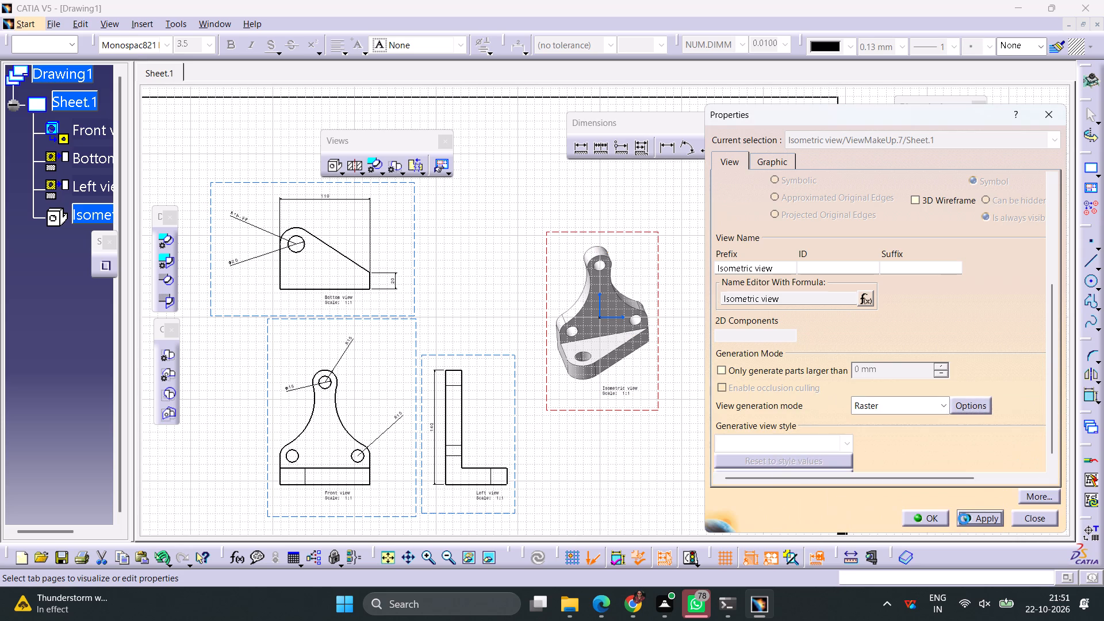
click(932, 514)
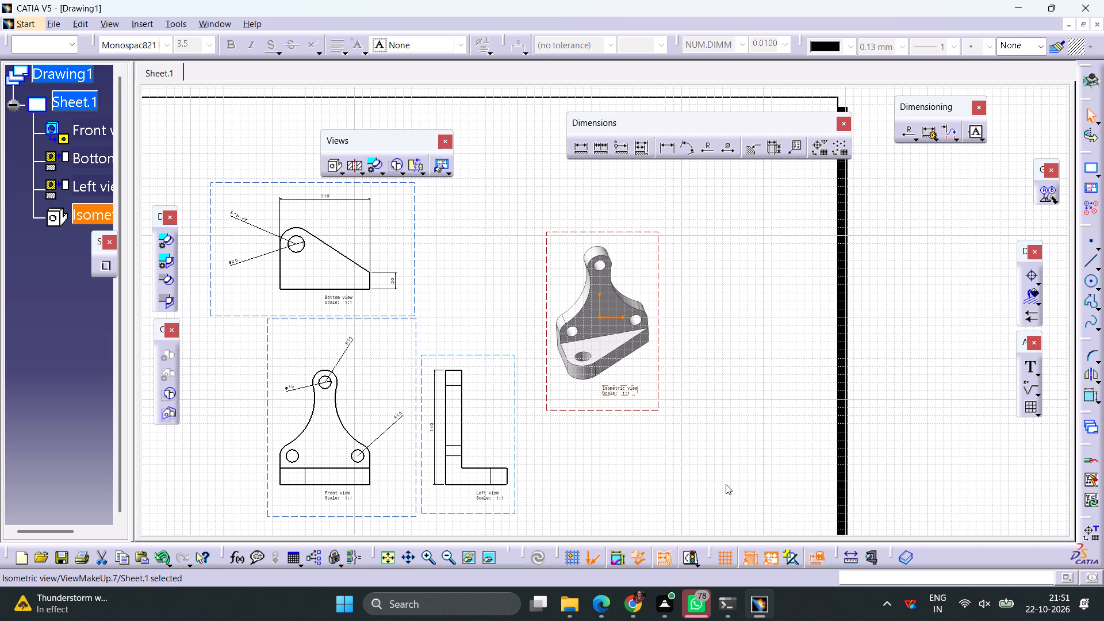
Save the drawing as 4 in CATDrawing format in the internship folder, proceeding without saving the modified linked part.
click(58, 28)
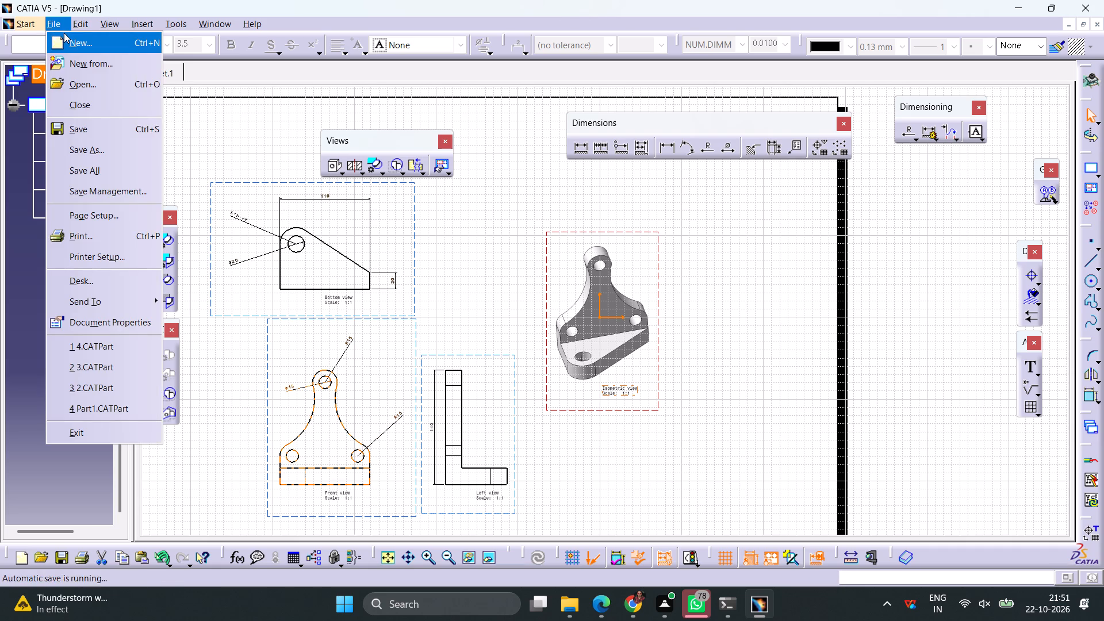
click(99, 148)
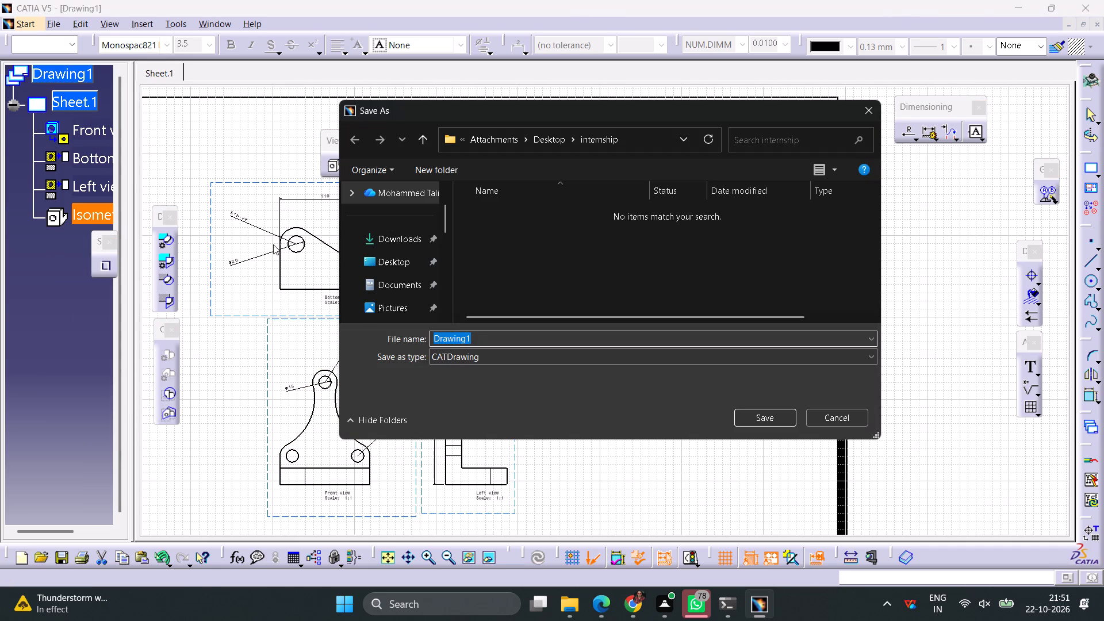
key(4)
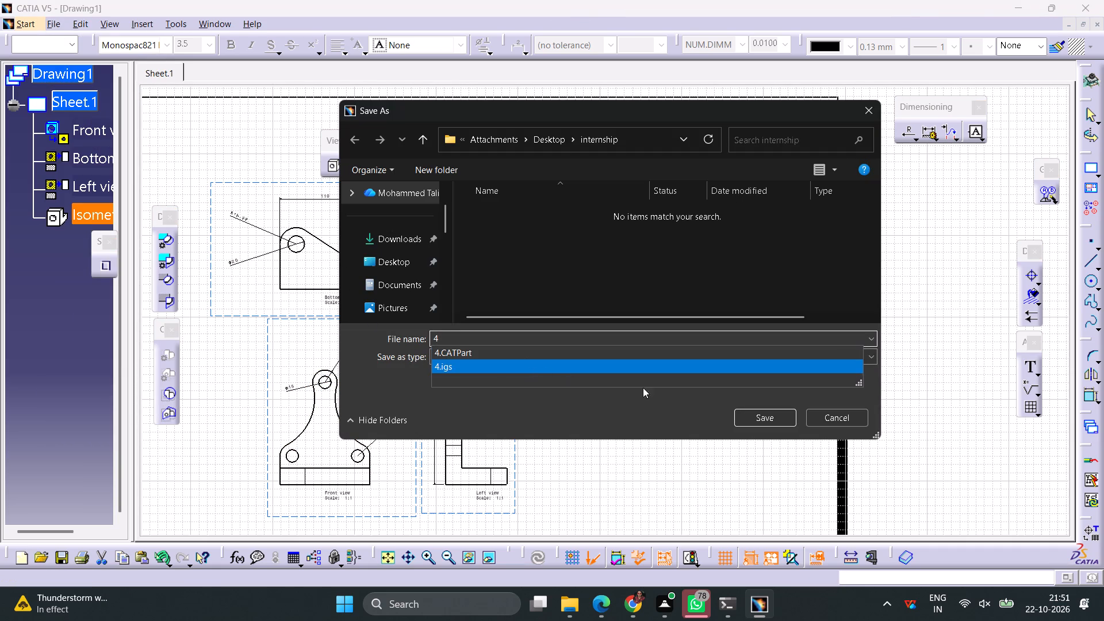
click(762, 421)
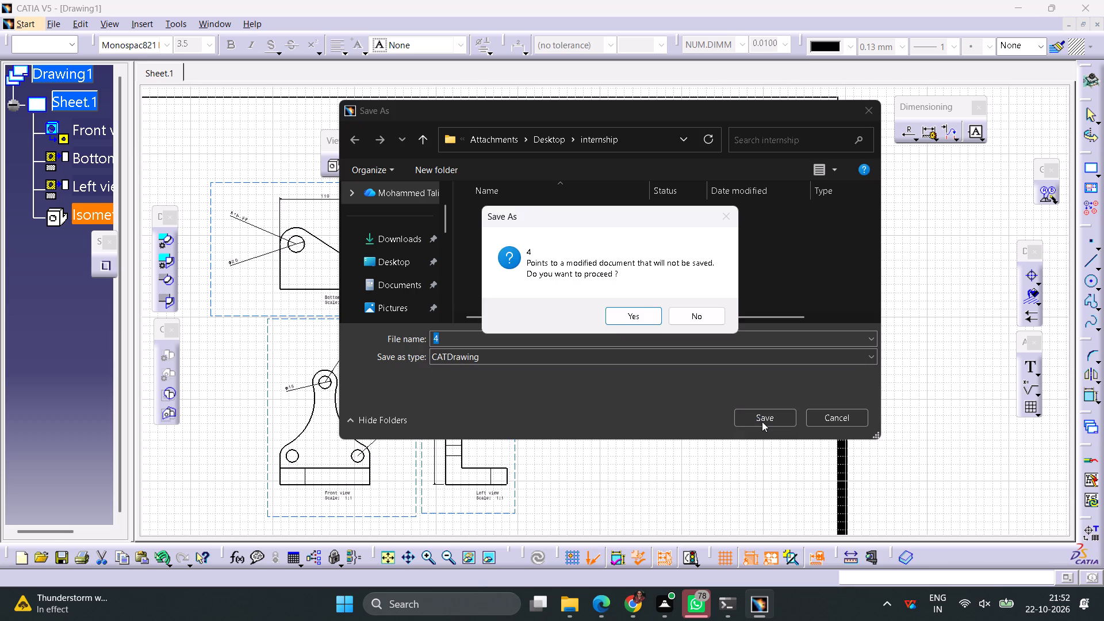
click(626, 318)
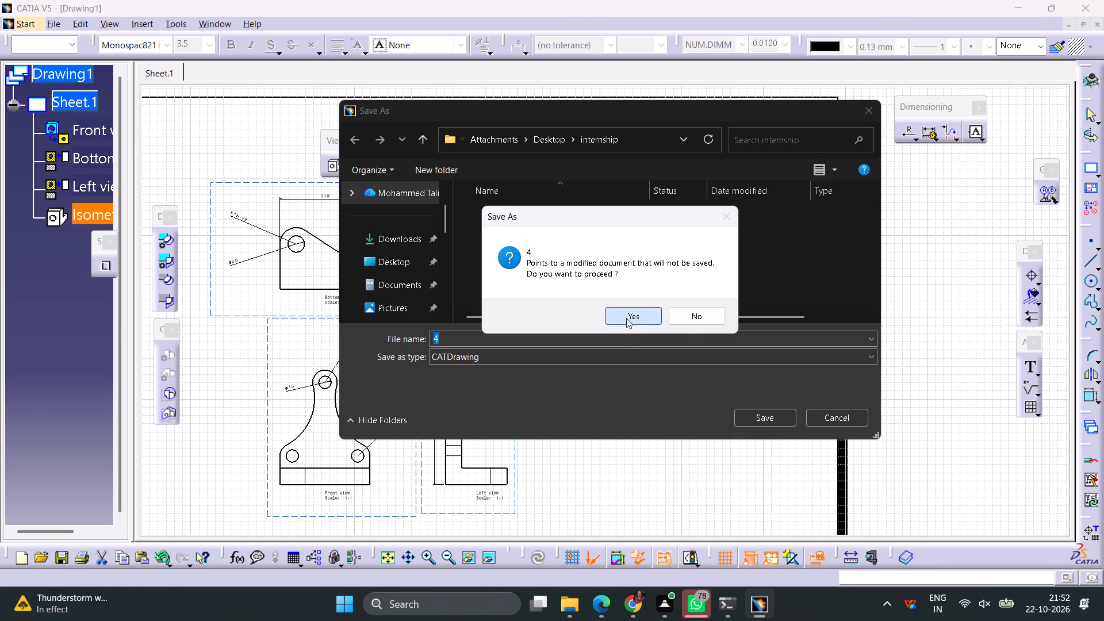